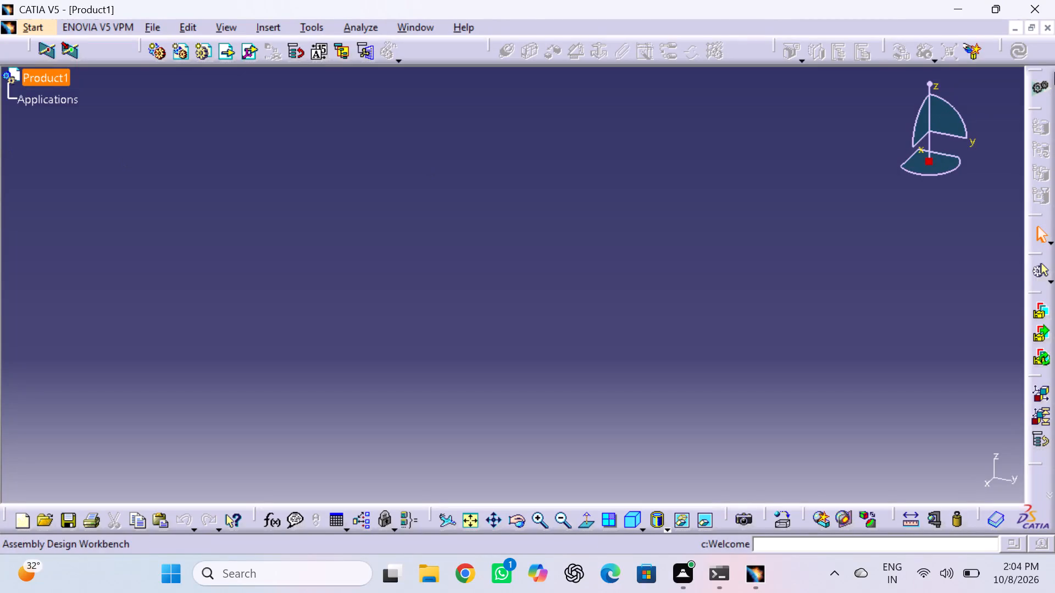
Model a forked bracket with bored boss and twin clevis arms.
Close the empty product and create a new part named Part1 with hybrid design and a geometrical set enabled.
{"action": "left_click", "coordinate": [1051, 26]}
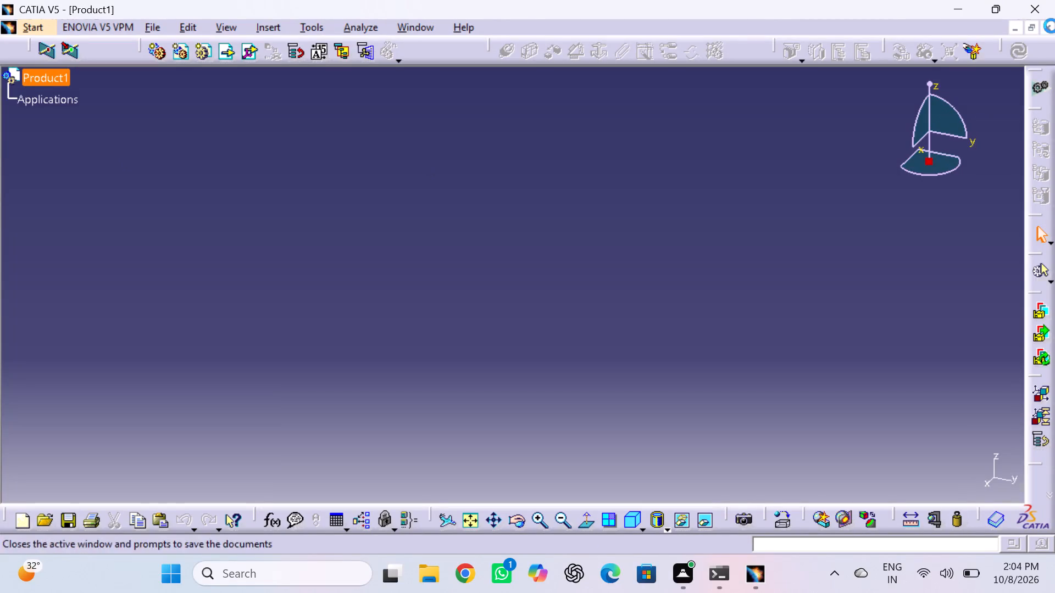
{"action": "left_click", "coordinate": [17, 26]}
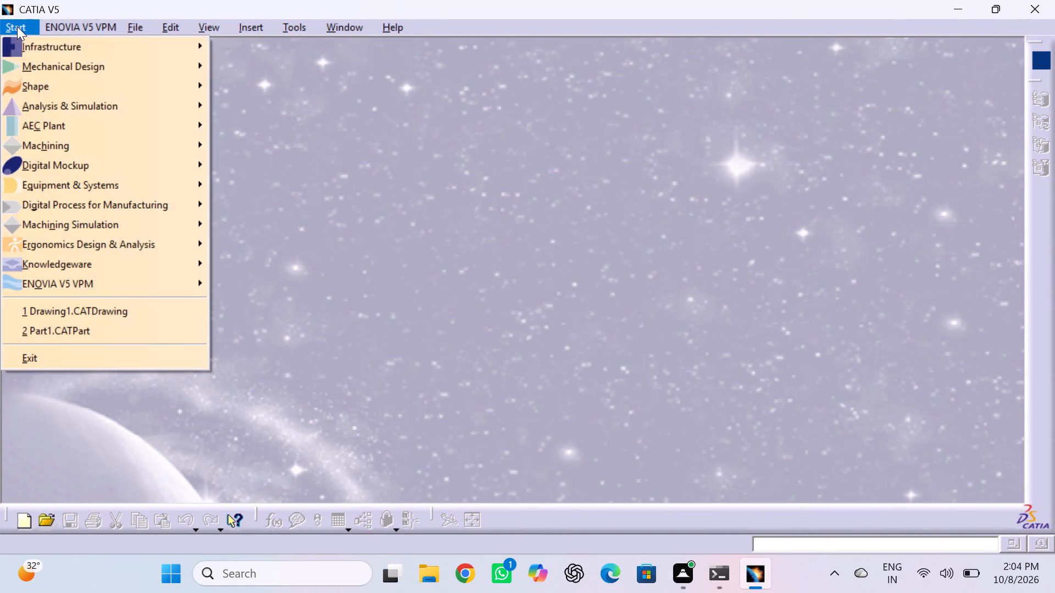
{"action": "left_click", "coordinate": [46, 64]}
{"action": "left_click", "coordinate": [275, 64]}
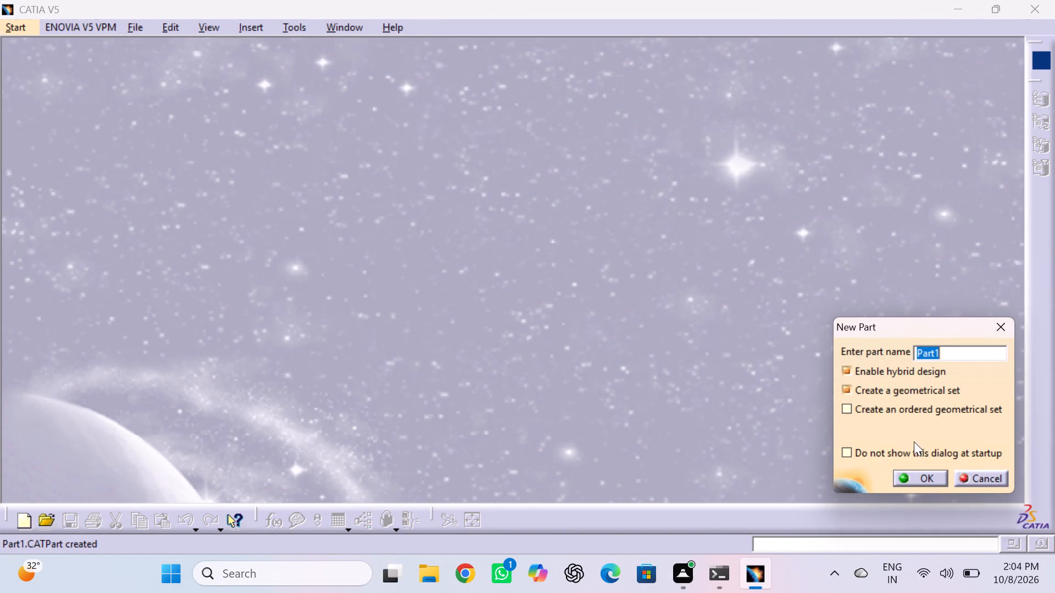
{"action": "left_click", "coordinate": [917, 480]}
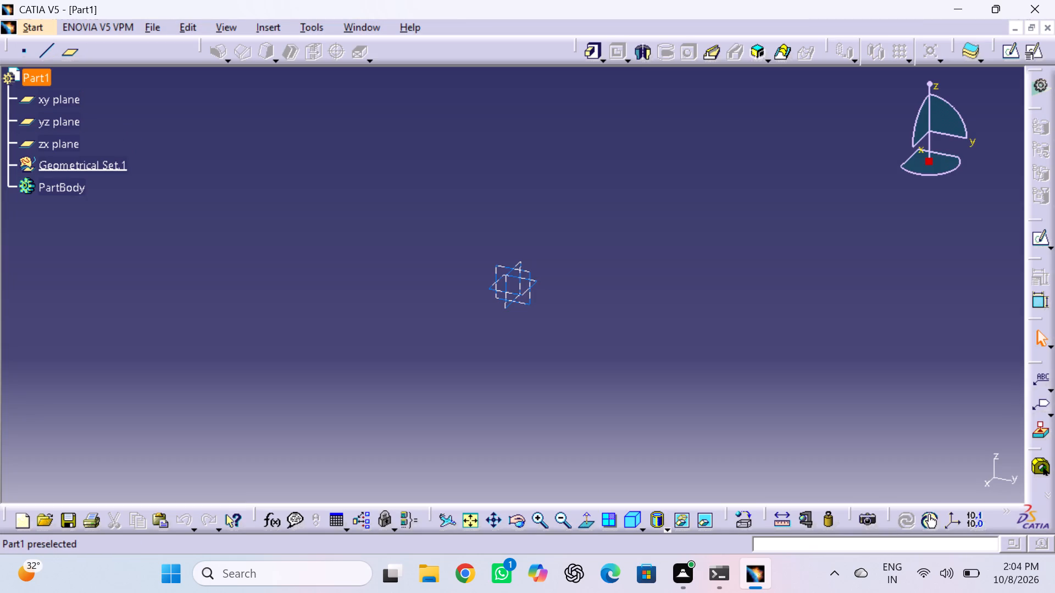
Start recording a macro in the CATScript language under the name Macro7.CATScript.
{"action": "left_click", "coordinate": [271, 21]}
{"action": "left_click", "coordinate": [299, 29]}
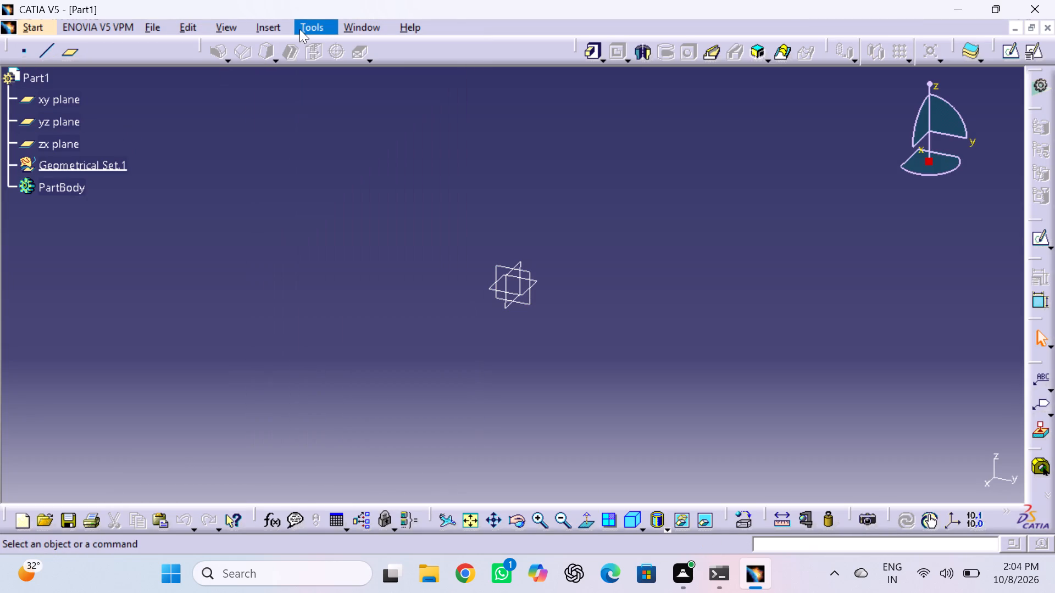
{"action": "left_click", "coordinate": [299, 29]}
{"action": "left_click", "coordinate": [332, 96]}
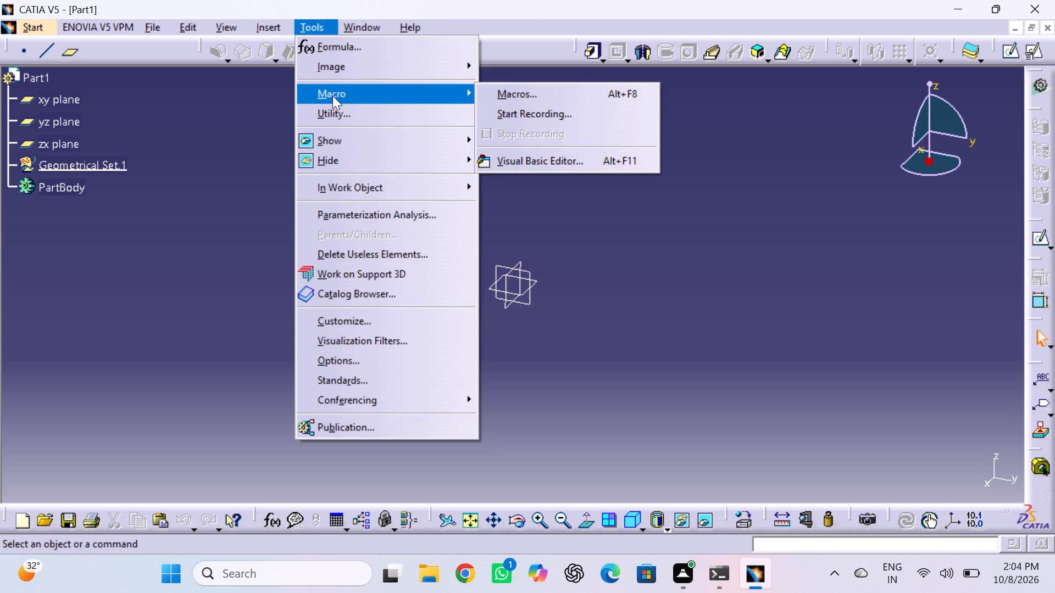
{"action": "left_click", "coordinate": [590, 109]}
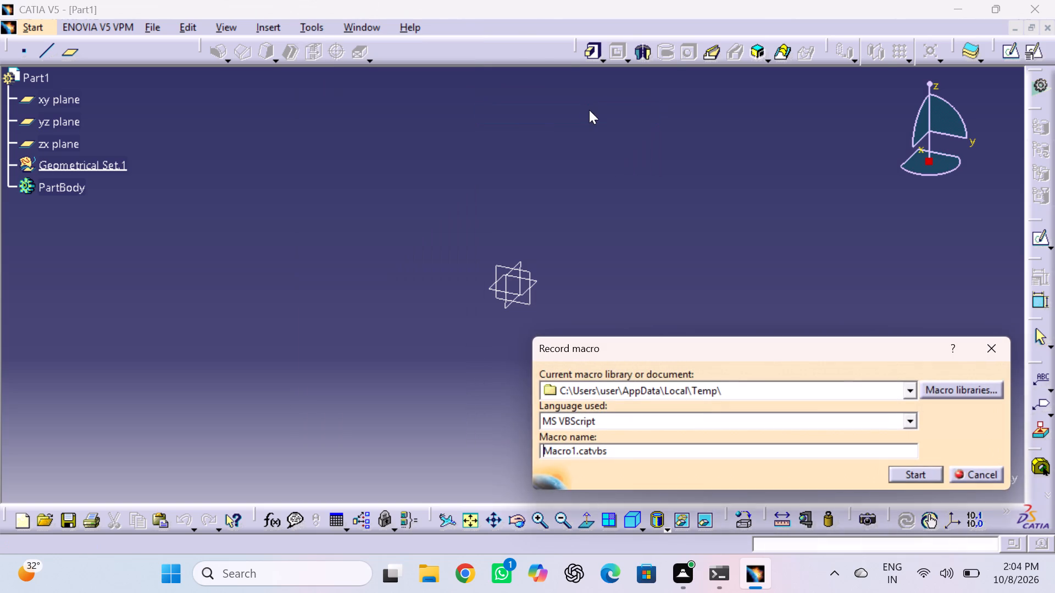
{"action": "left_click", "coordinate": [914, 419]}
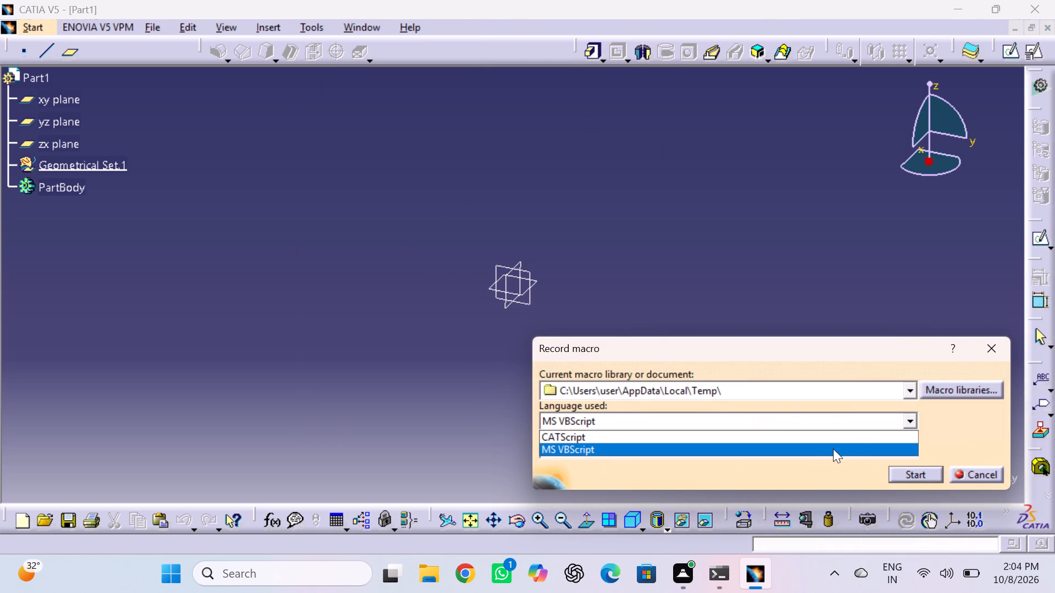
{"action": "left_click", "coordinate": [825, 432]}
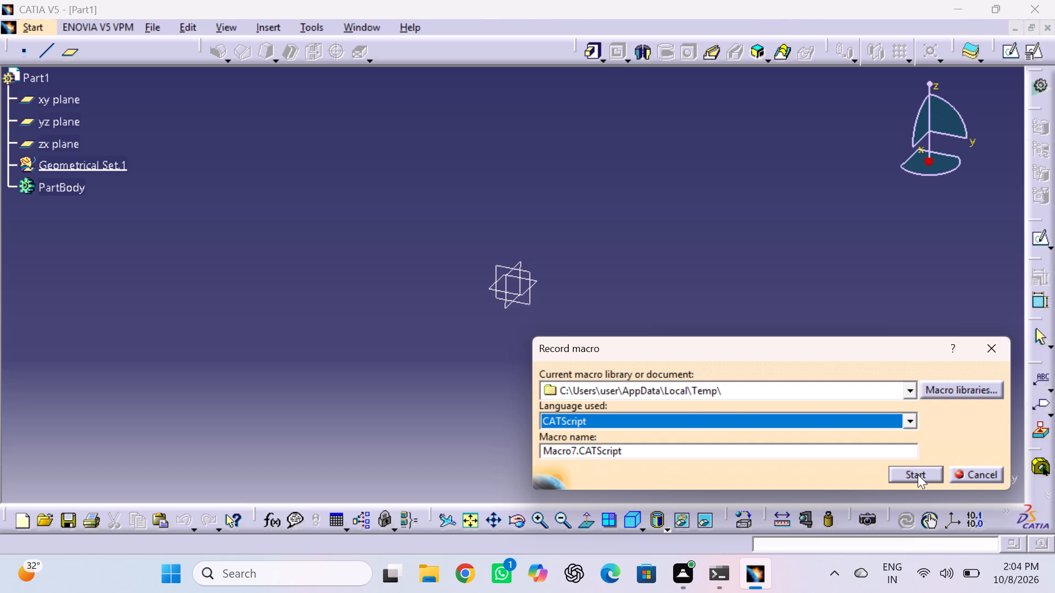
{"action": "left_click", "coordinate": [918, 474]}
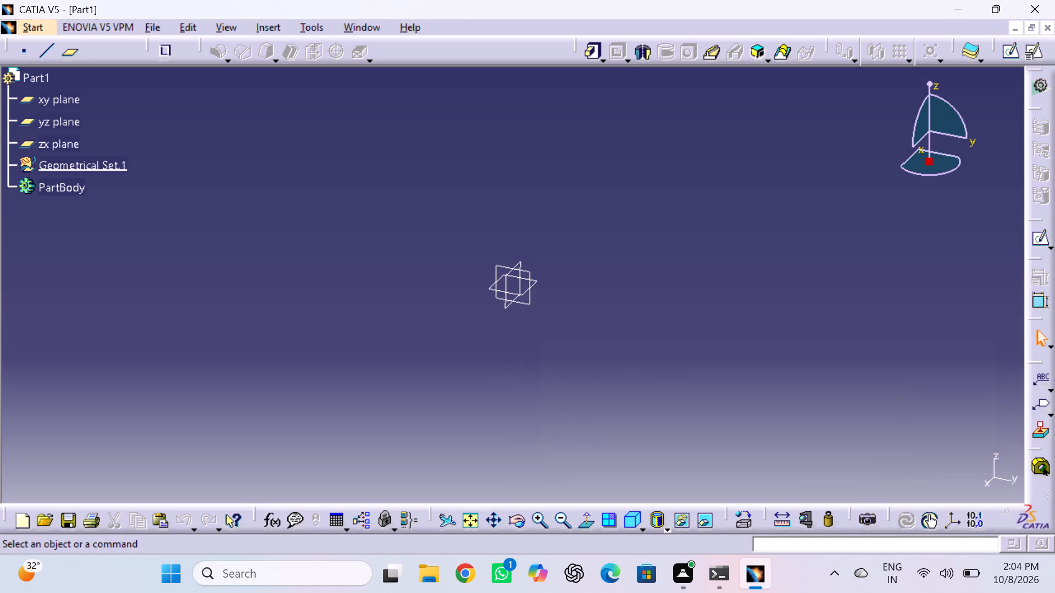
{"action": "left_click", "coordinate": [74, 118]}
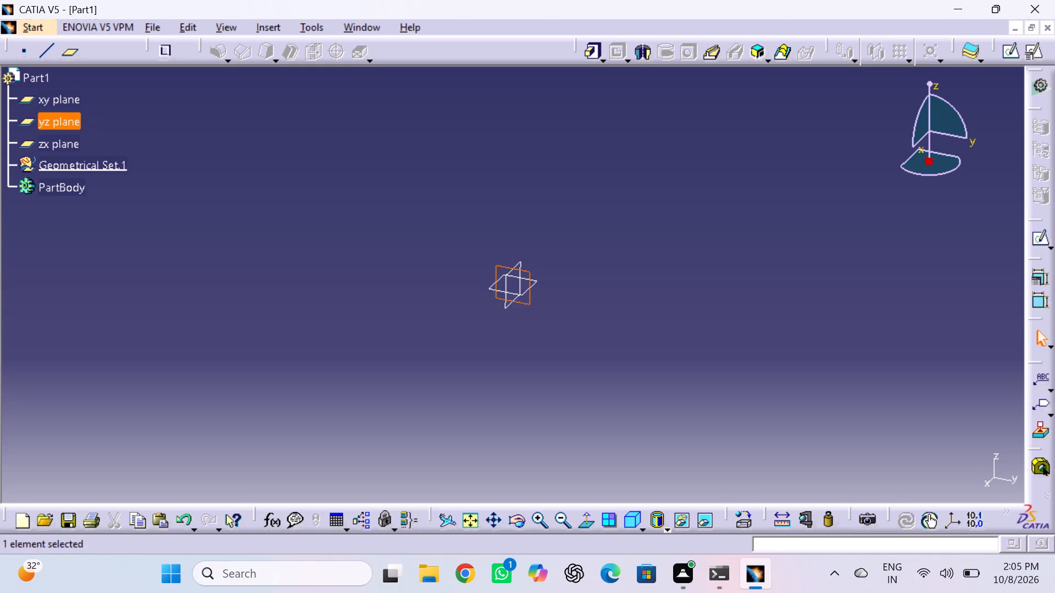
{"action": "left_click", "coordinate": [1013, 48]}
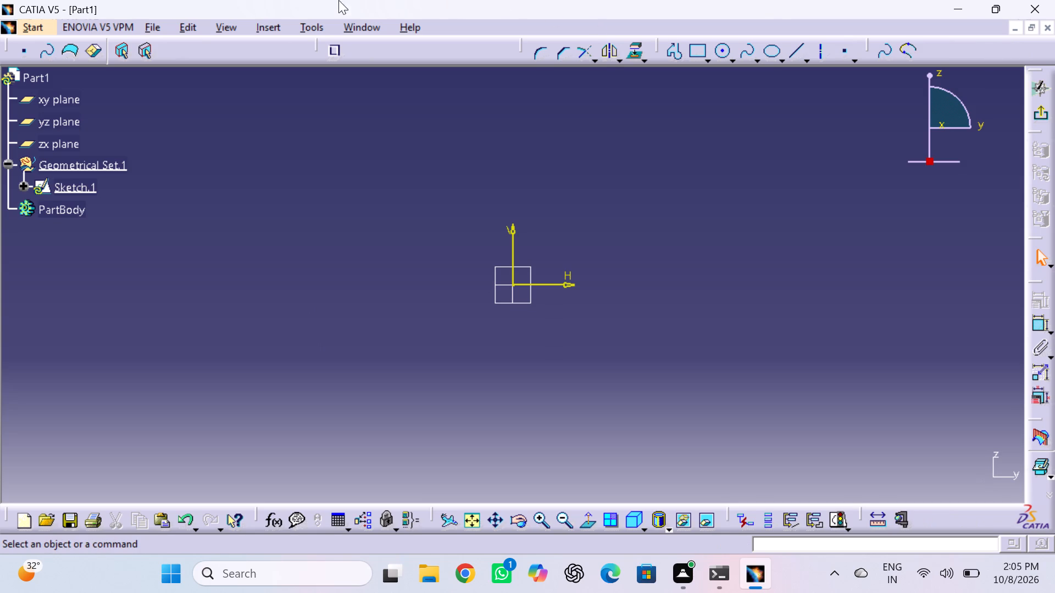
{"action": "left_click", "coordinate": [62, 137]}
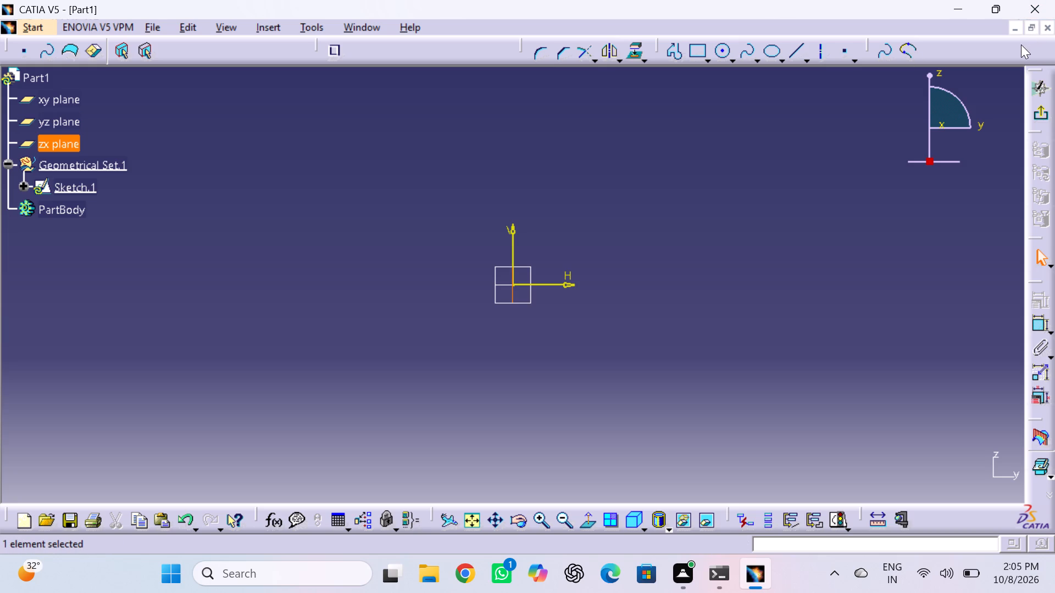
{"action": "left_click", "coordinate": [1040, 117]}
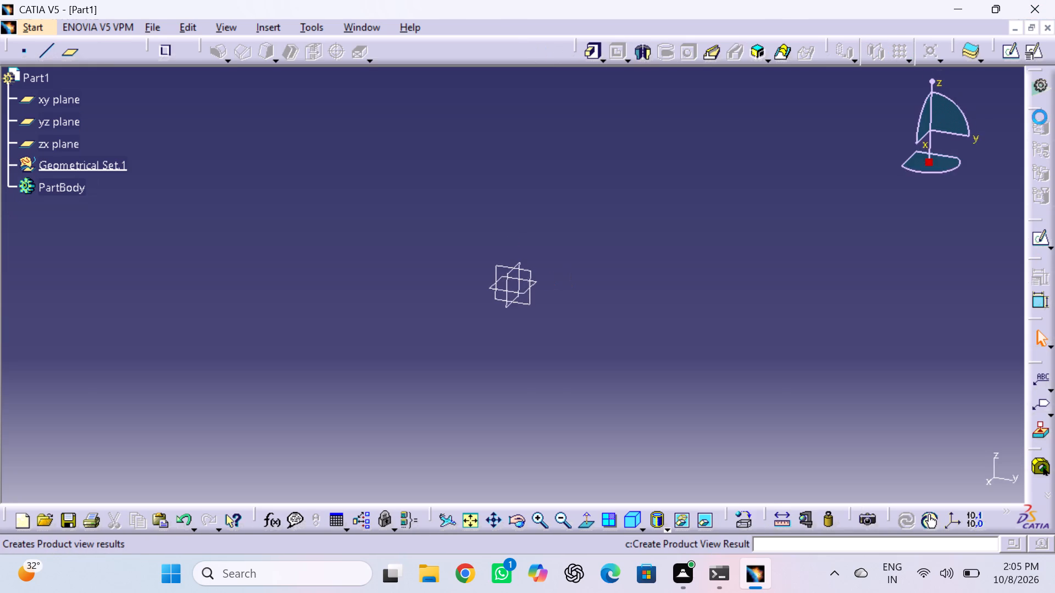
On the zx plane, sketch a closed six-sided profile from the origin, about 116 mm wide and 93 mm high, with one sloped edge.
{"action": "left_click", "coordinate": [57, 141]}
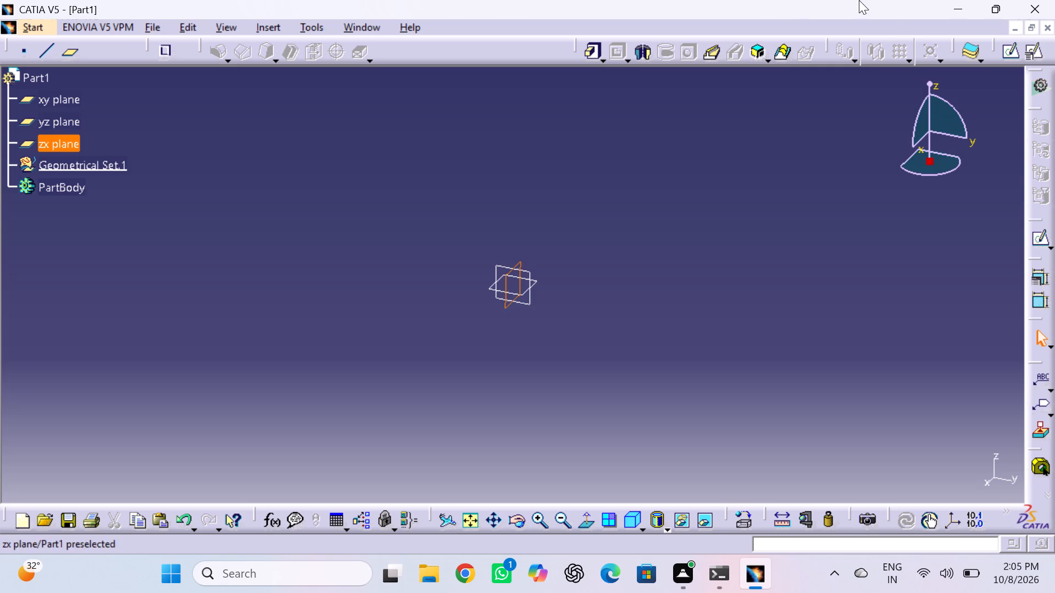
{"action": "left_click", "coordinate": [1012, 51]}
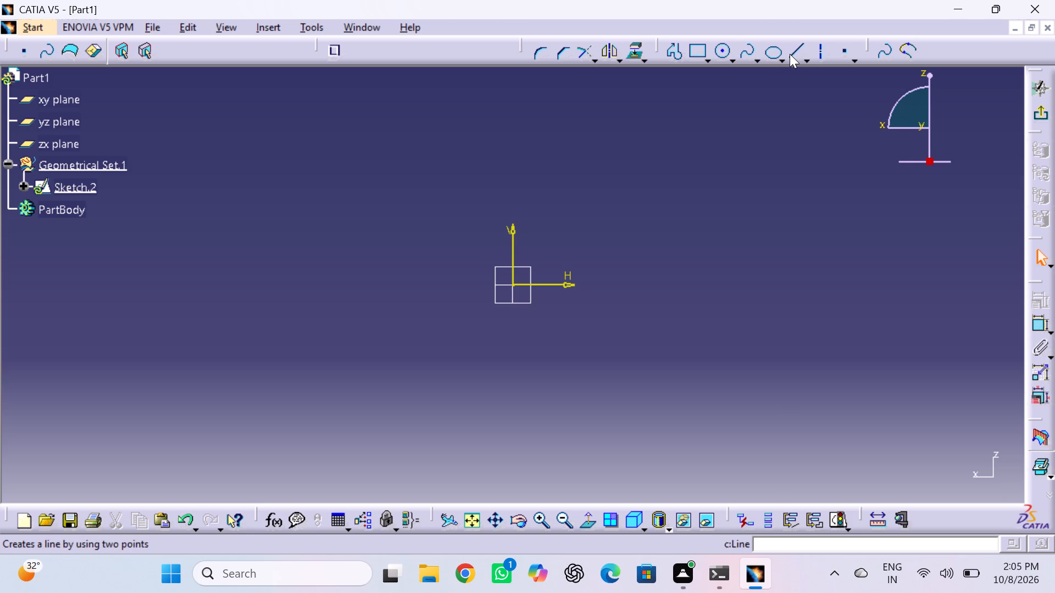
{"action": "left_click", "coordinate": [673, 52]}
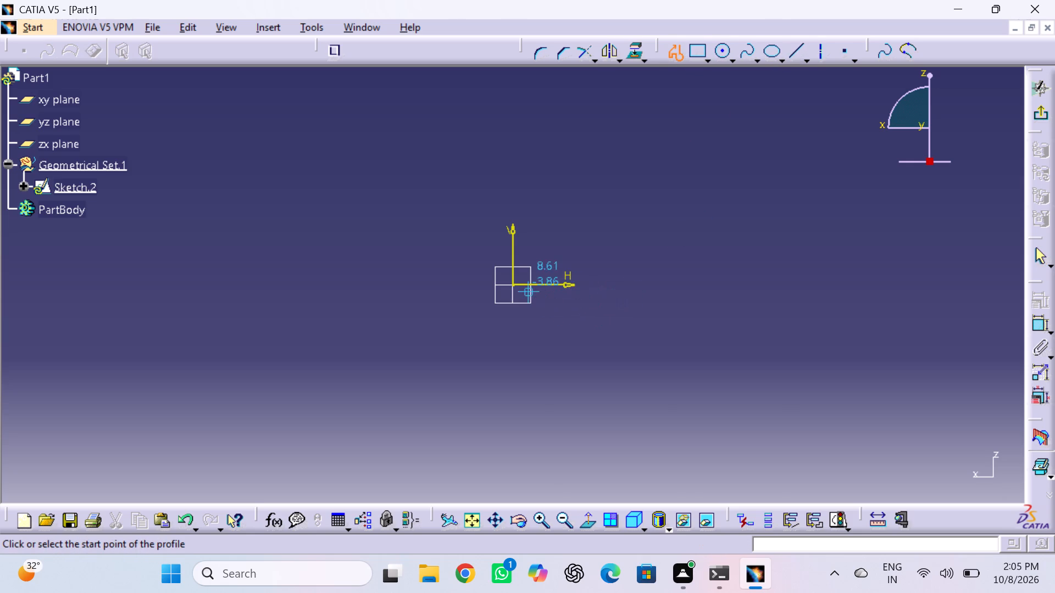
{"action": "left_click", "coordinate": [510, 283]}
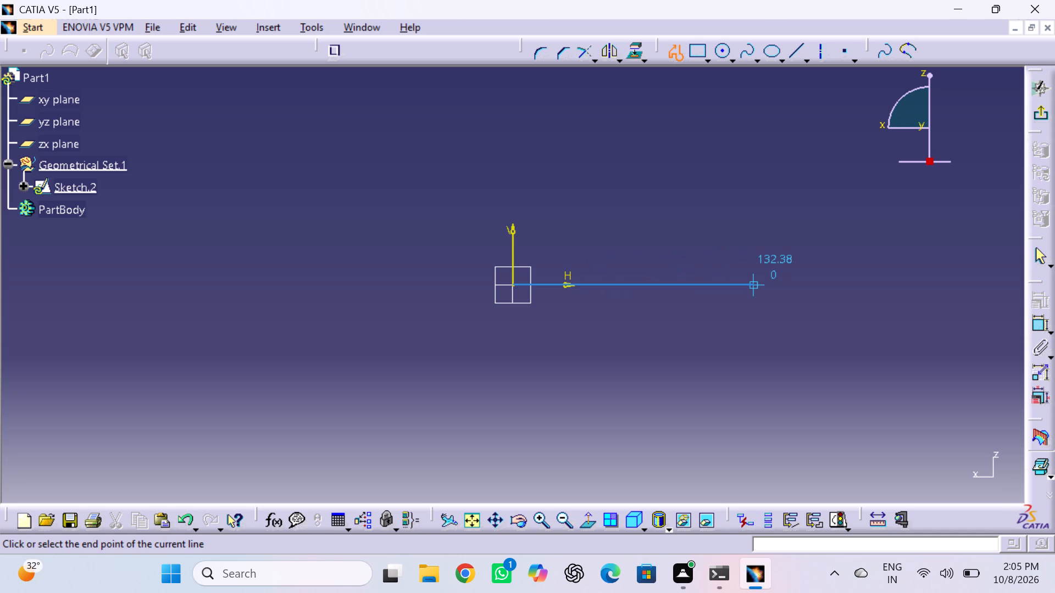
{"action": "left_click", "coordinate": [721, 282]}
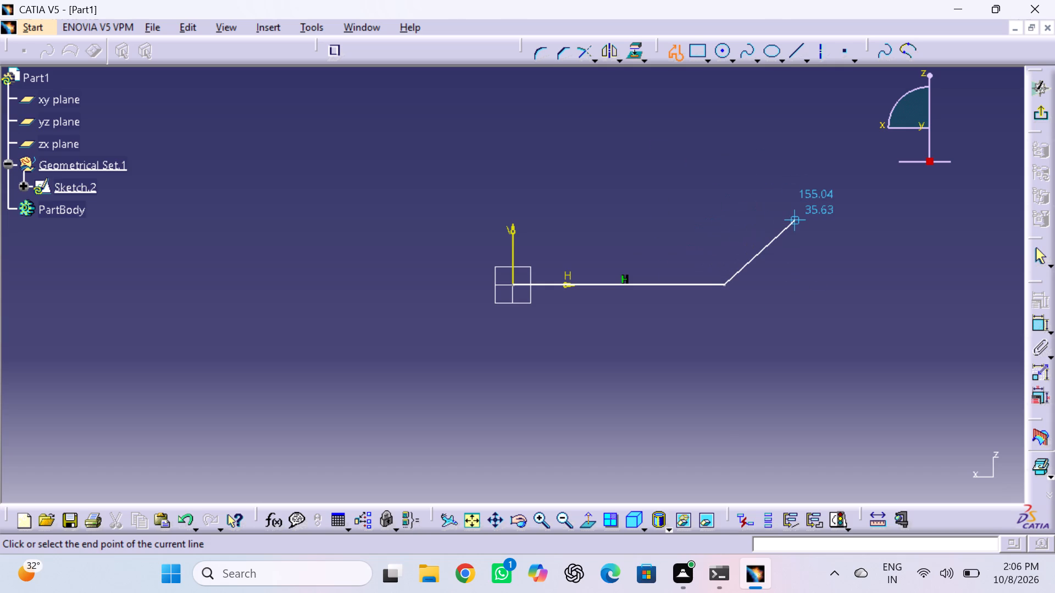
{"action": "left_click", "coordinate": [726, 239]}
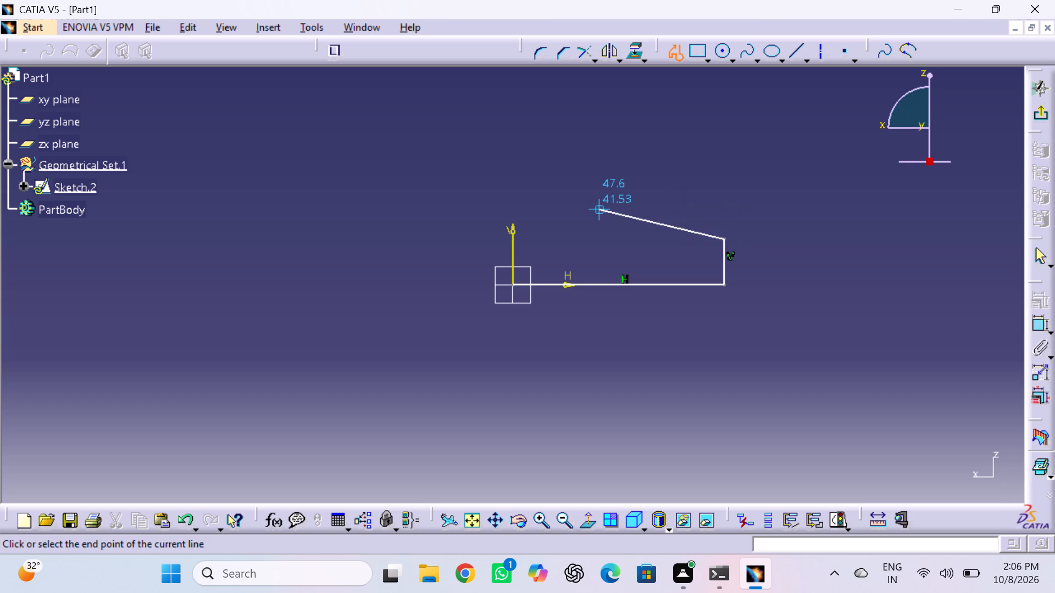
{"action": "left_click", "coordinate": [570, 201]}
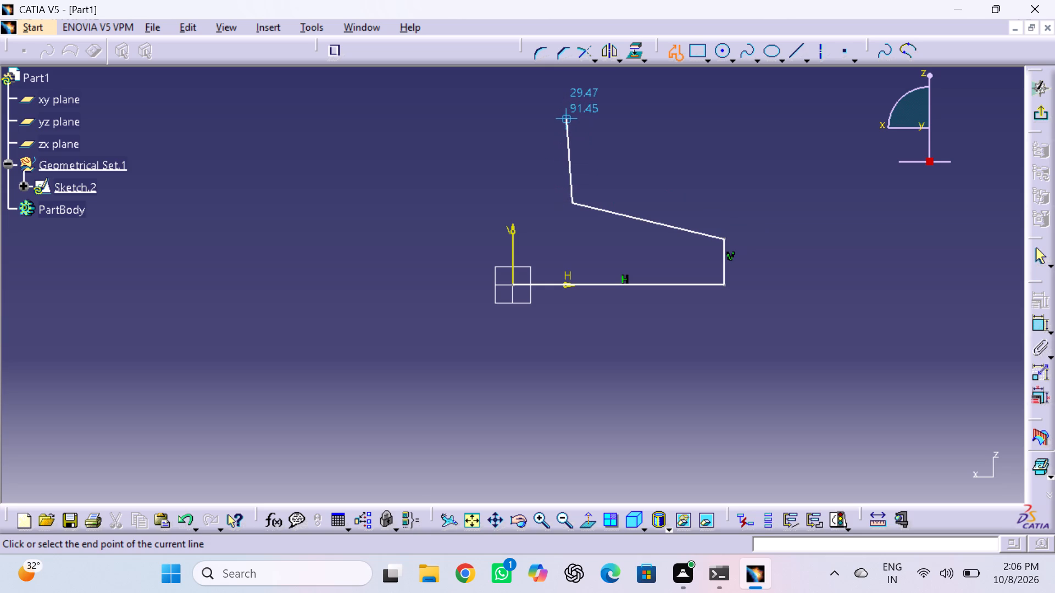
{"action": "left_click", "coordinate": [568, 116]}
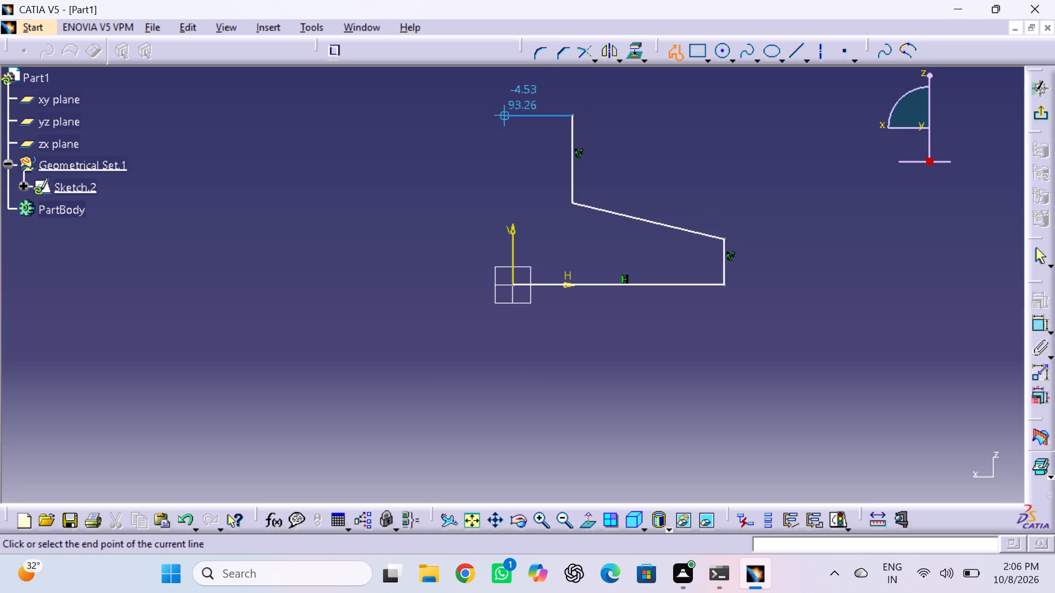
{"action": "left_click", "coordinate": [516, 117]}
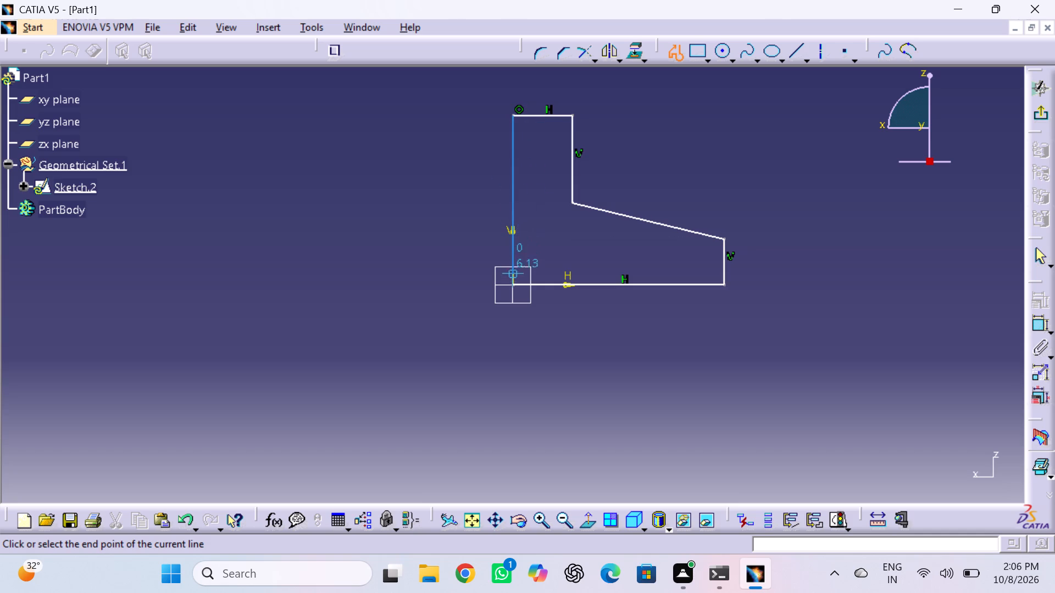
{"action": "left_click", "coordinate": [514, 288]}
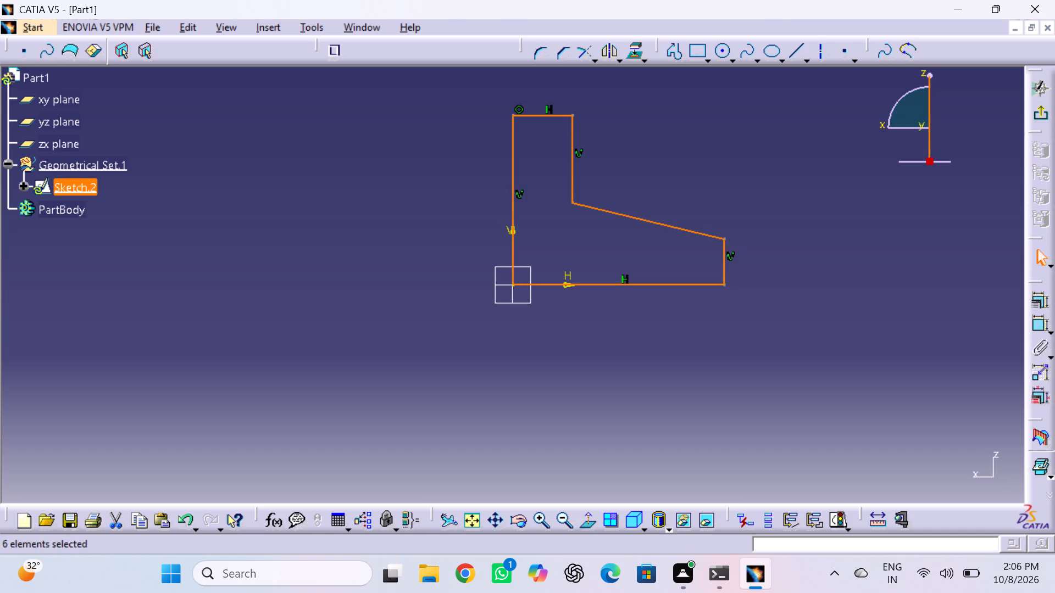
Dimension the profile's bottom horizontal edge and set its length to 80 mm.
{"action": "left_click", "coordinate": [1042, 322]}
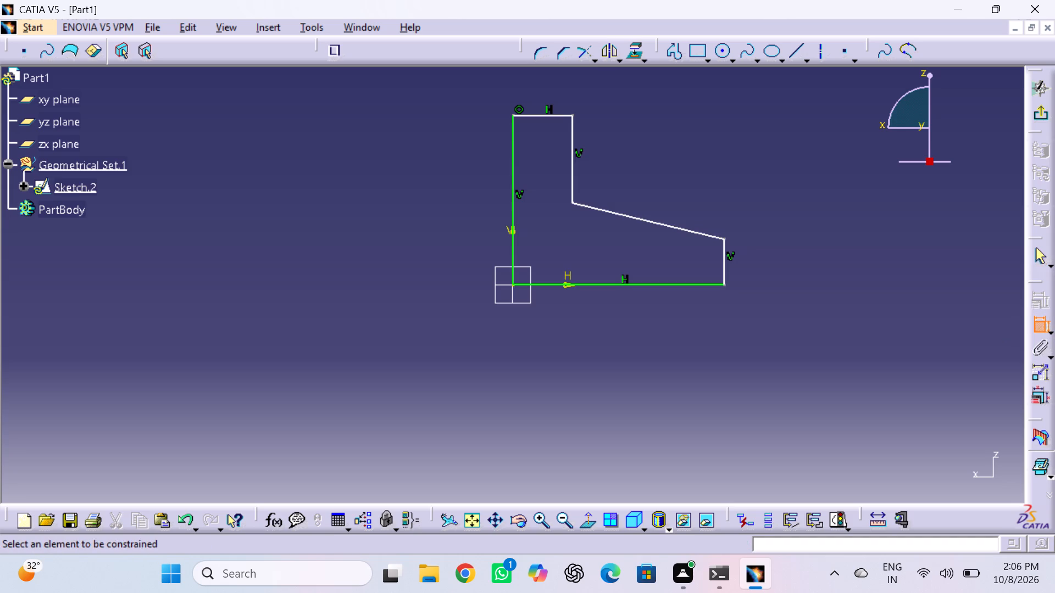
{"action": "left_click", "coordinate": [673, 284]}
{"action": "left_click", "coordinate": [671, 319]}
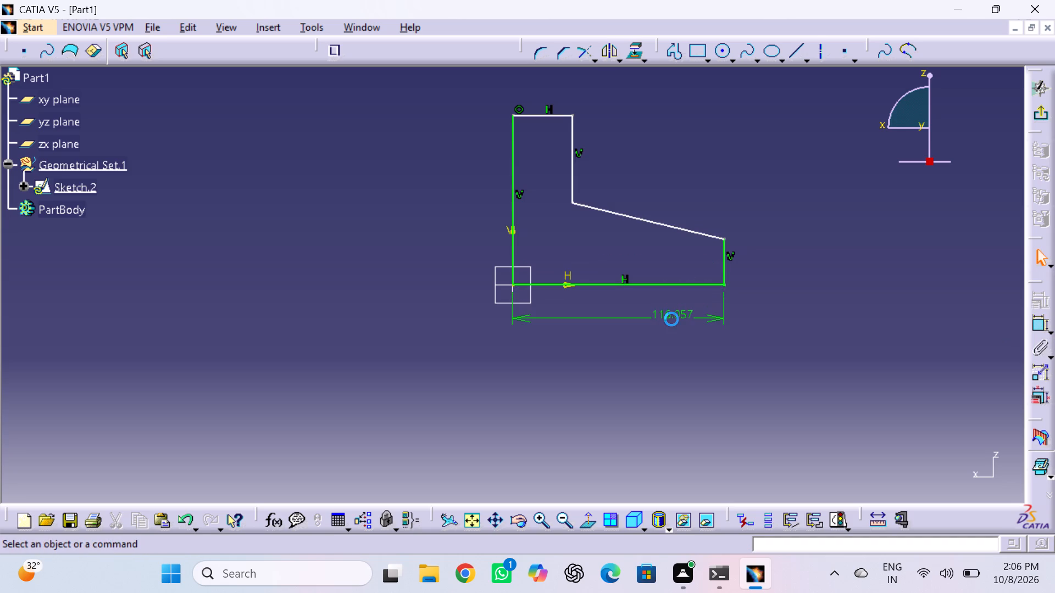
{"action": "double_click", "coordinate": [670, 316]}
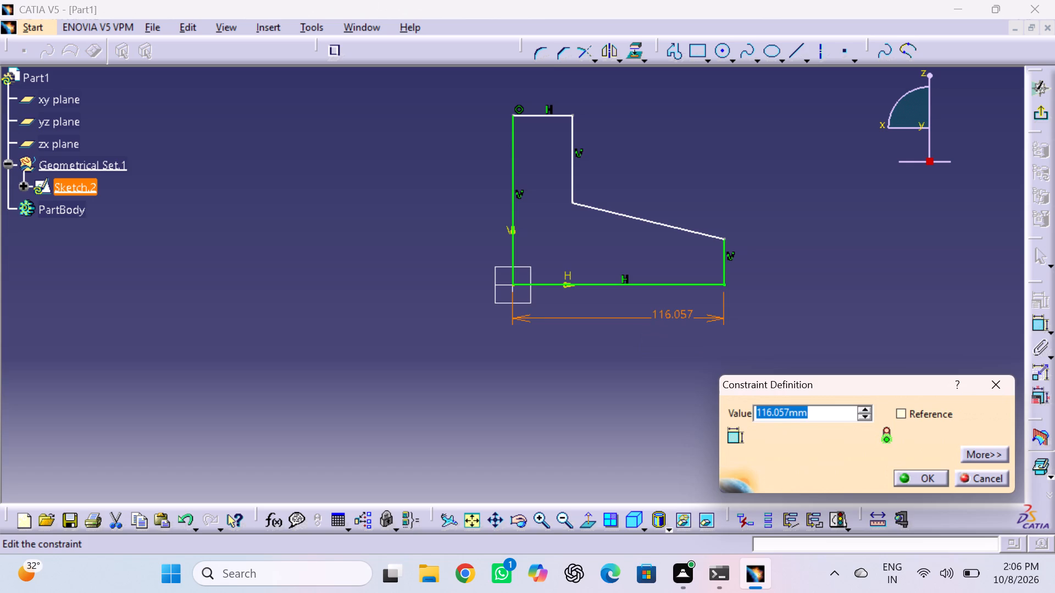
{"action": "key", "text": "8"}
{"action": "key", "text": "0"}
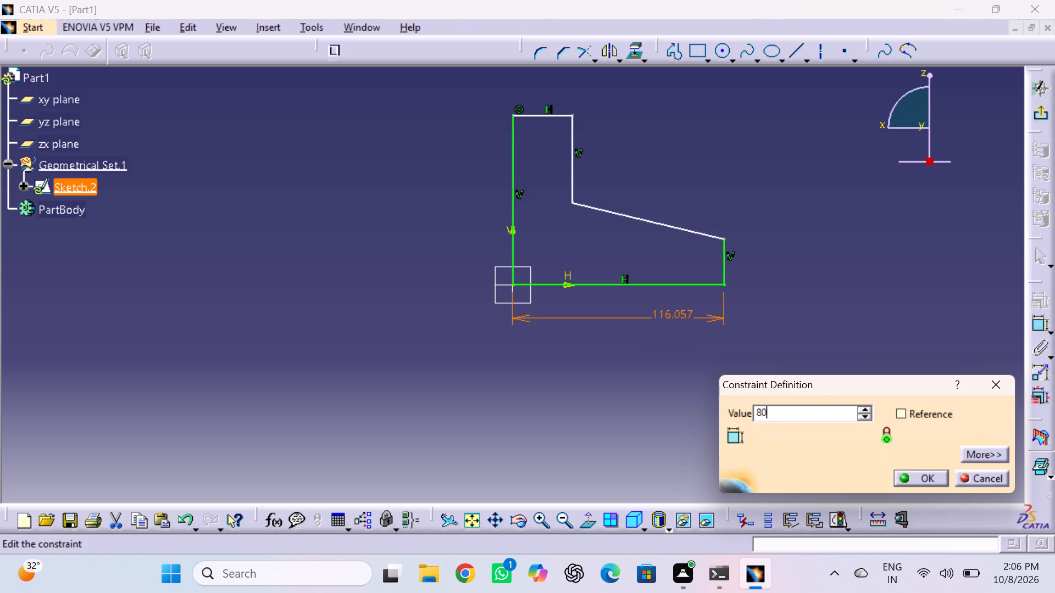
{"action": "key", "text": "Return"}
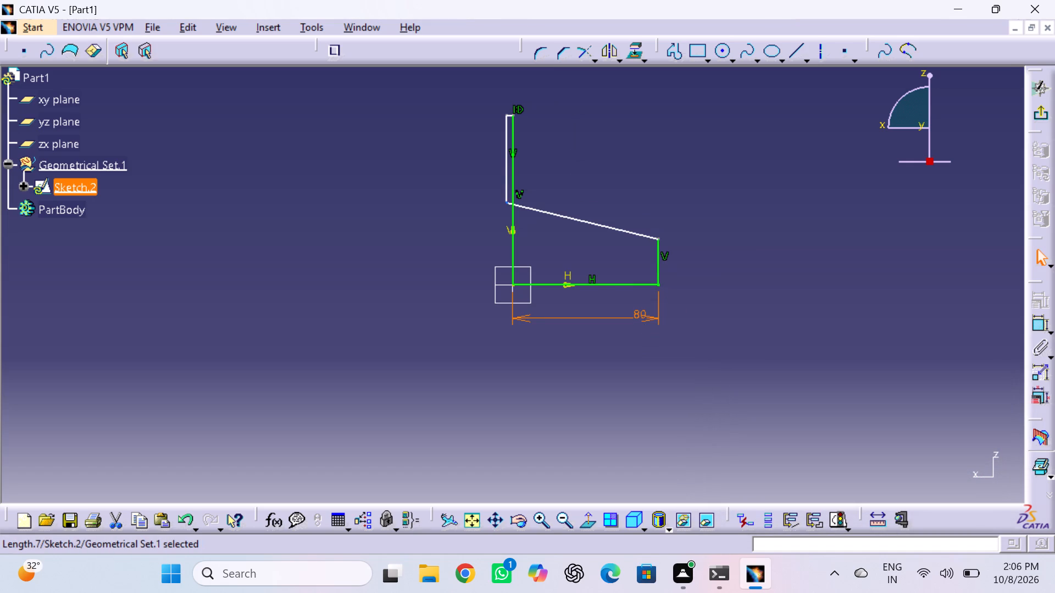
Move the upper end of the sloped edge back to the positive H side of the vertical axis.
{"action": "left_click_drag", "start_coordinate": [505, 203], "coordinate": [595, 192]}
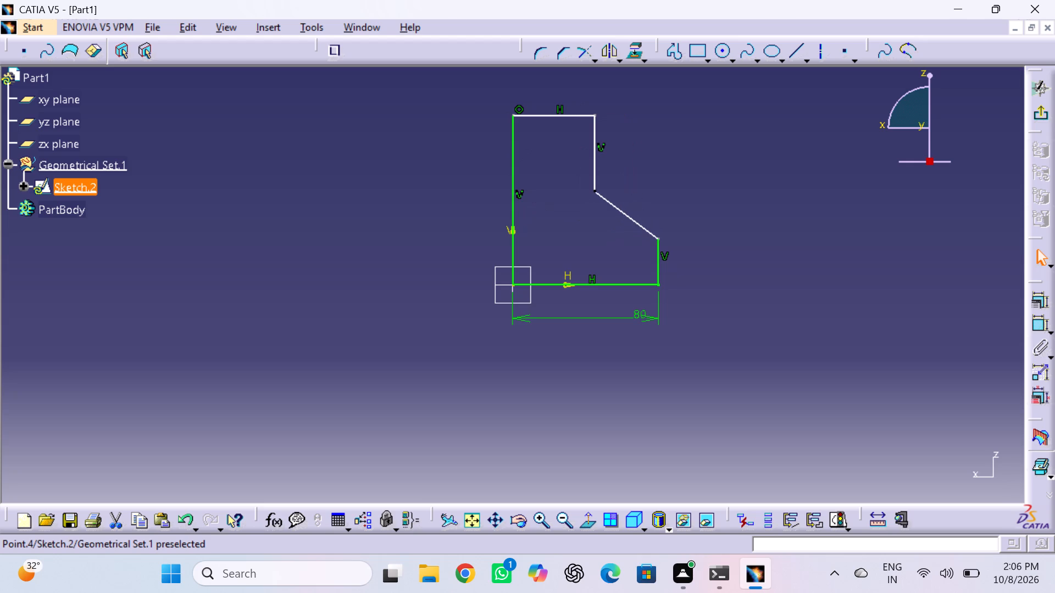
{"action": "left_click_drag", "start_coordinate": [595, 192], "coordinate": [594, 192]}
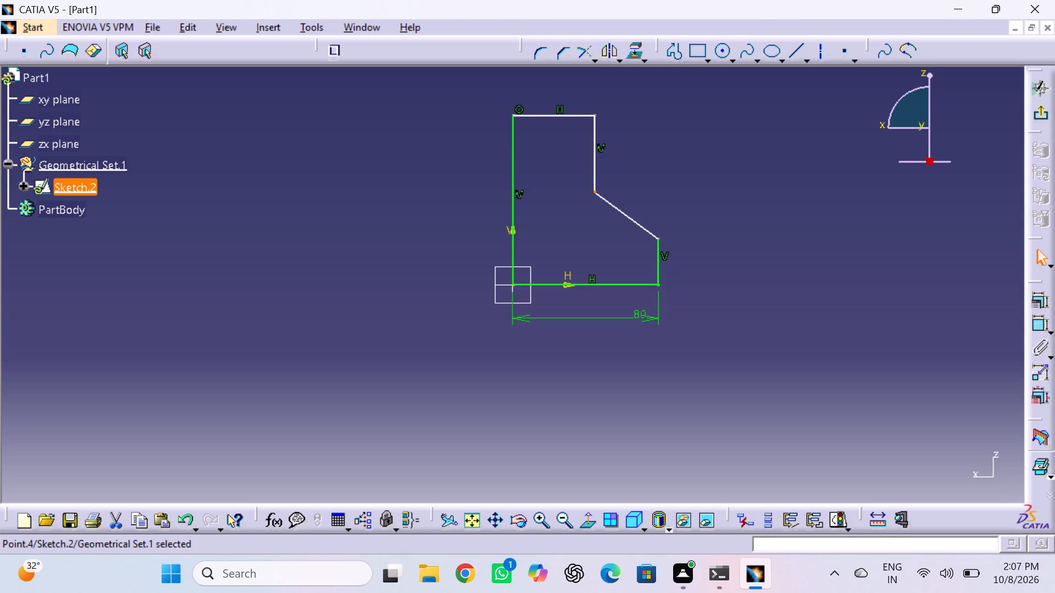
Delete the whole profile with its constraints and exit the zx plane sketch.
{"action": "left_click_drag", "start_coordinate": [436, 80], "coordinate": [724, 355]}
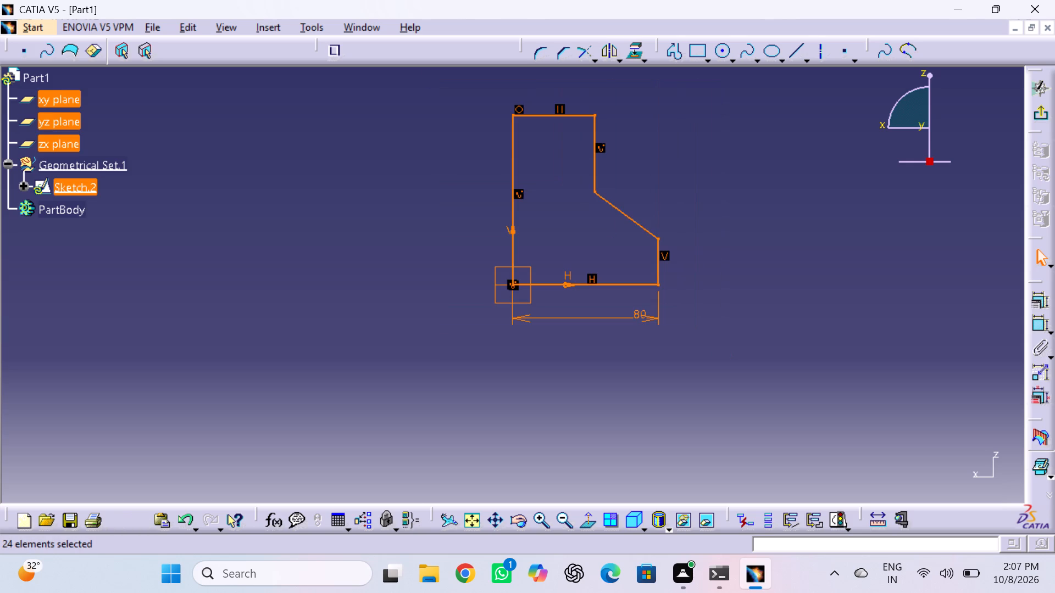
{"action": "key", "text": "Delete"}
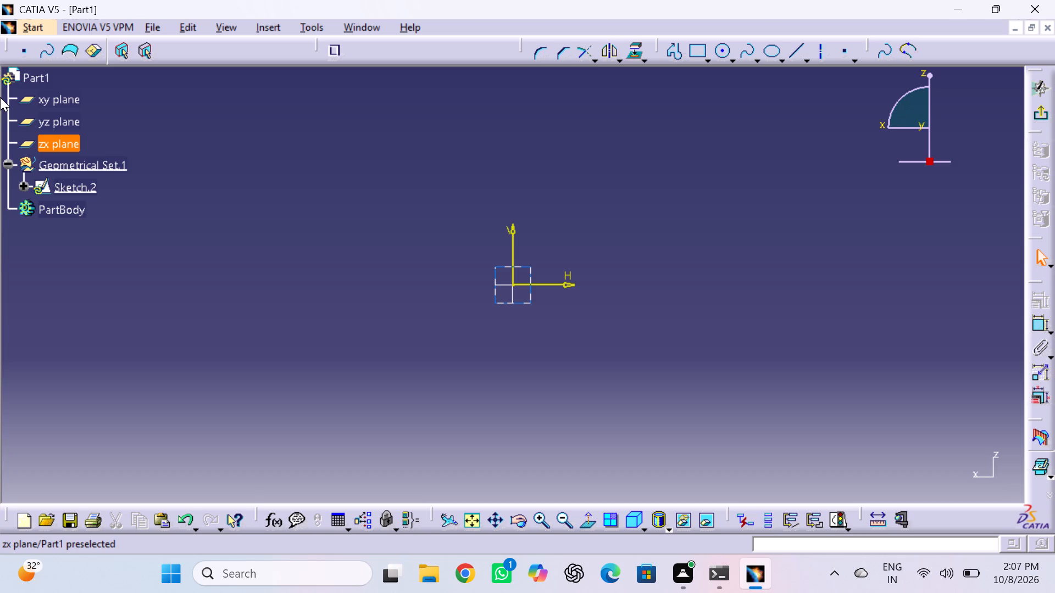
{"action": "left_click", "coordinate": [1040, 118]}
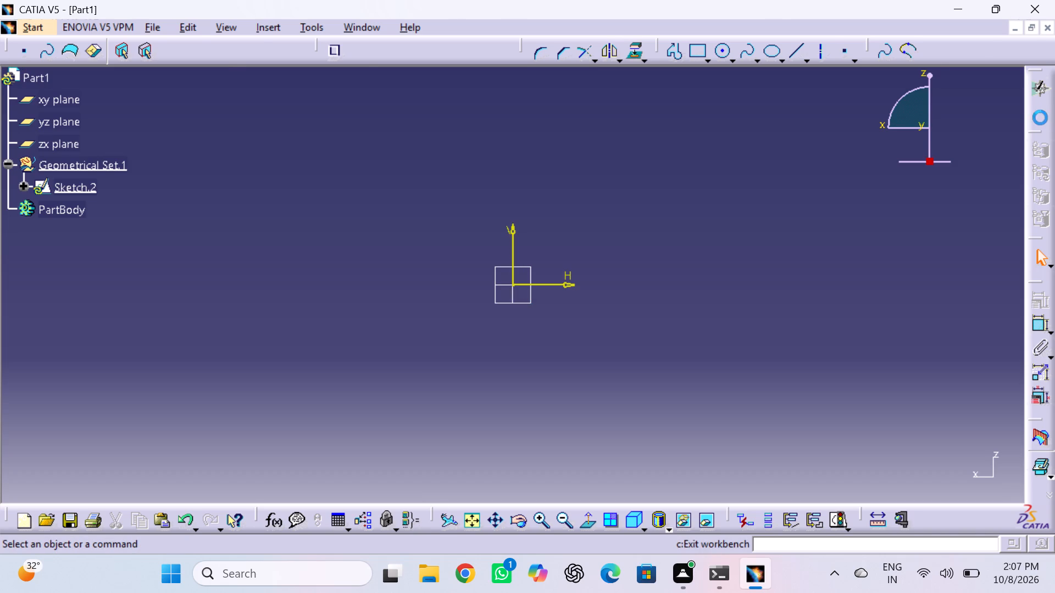
On the yz plane, sketch a stepped profile from the origin to about H 94 mm, forming an inner slot about 43 mm wide and 58 mm high.
{"action": "left_click", "coordinate": [73, 122]}
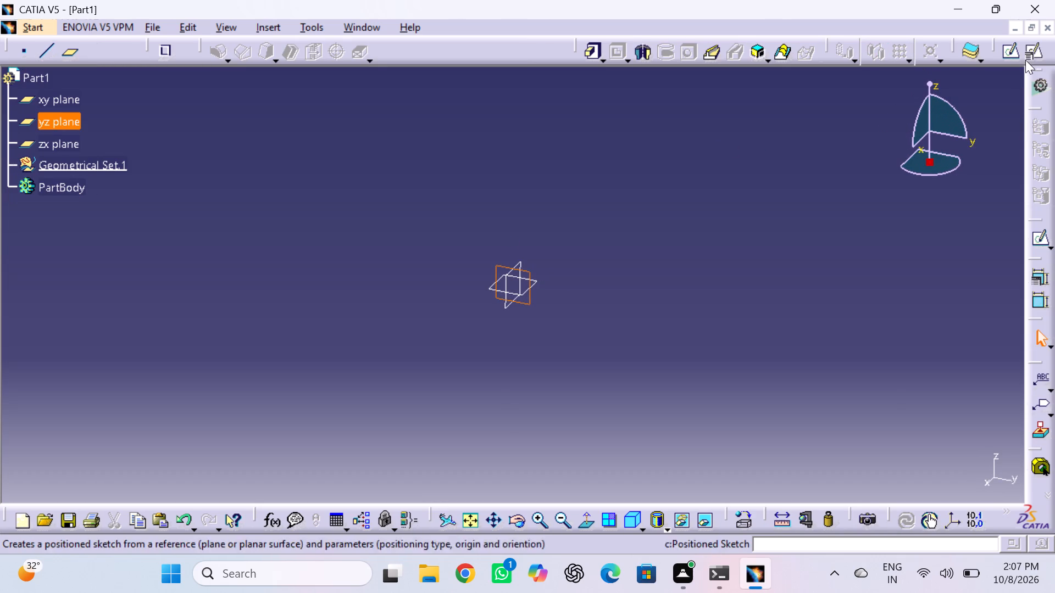
{"action": "left_click", "coordinate": [1009, 52]}
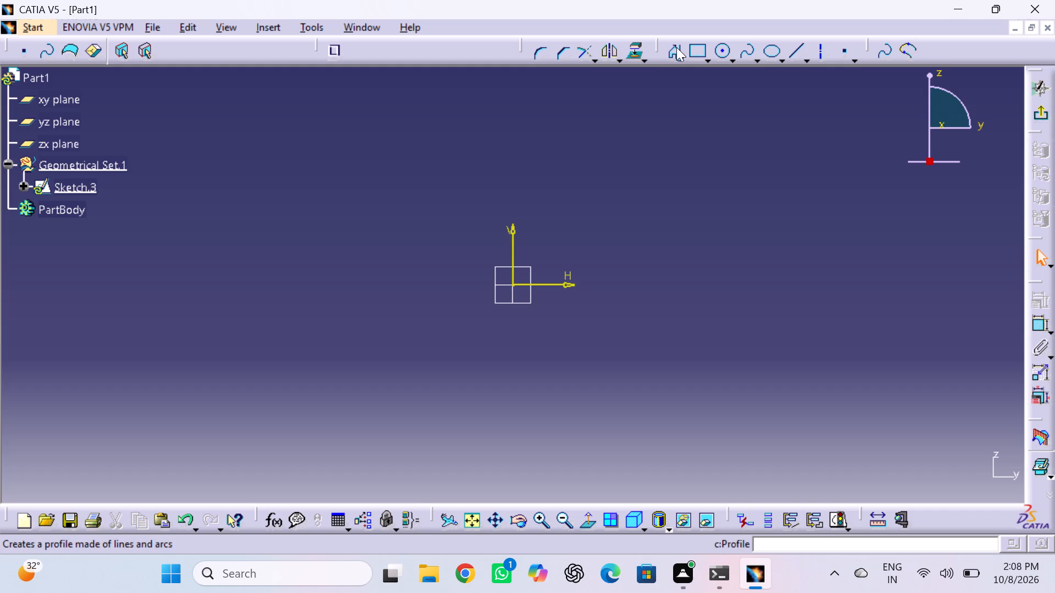
{"action": "left_click", "coordinate": [676, 47]}
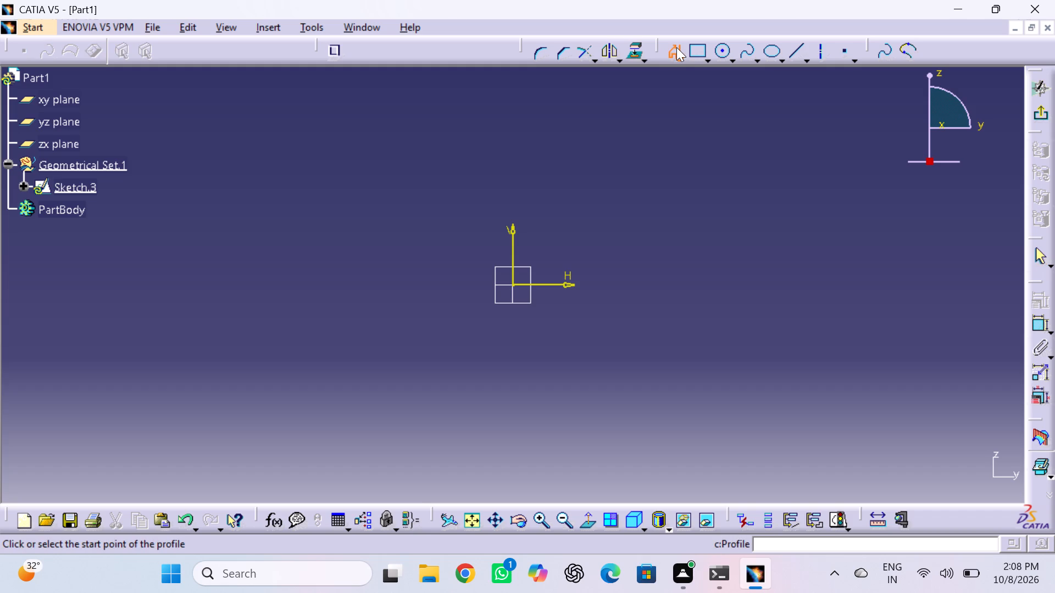
{"action": "left_click", "coordinate": [510, 284]}
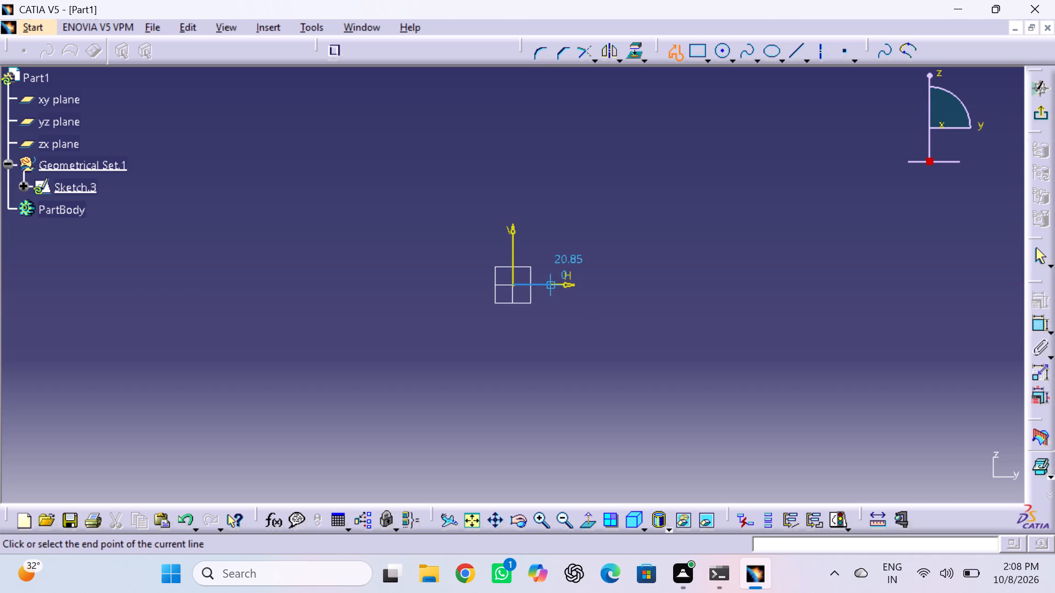
{"action": "left_click", "coordinate": [558, 282]}
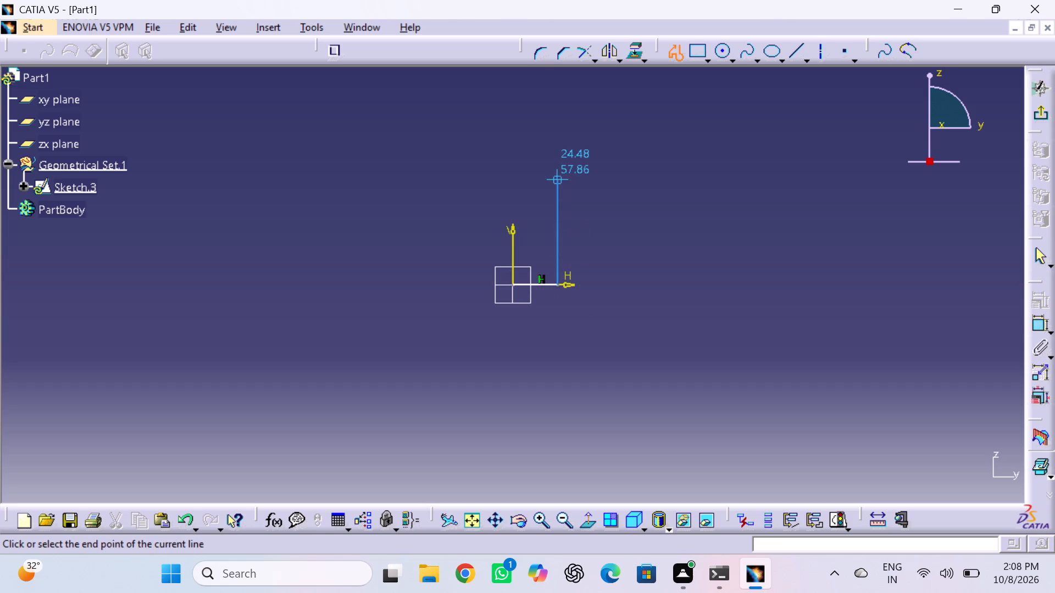
{"action": "double_click", "coordinate": [560, 180]}
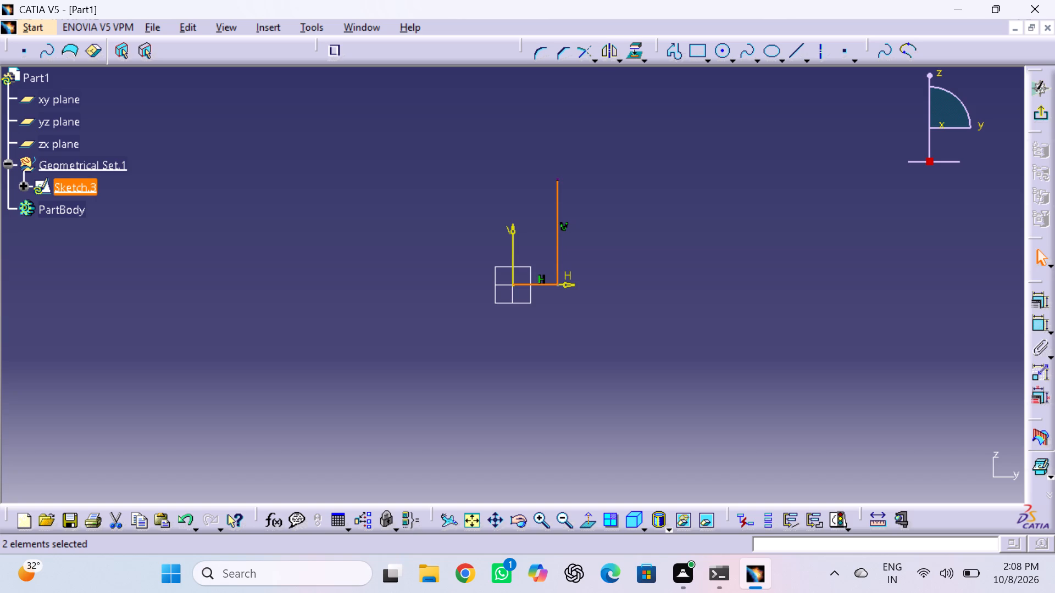
{"action": "left_click", "coordinate": [676, 46]}
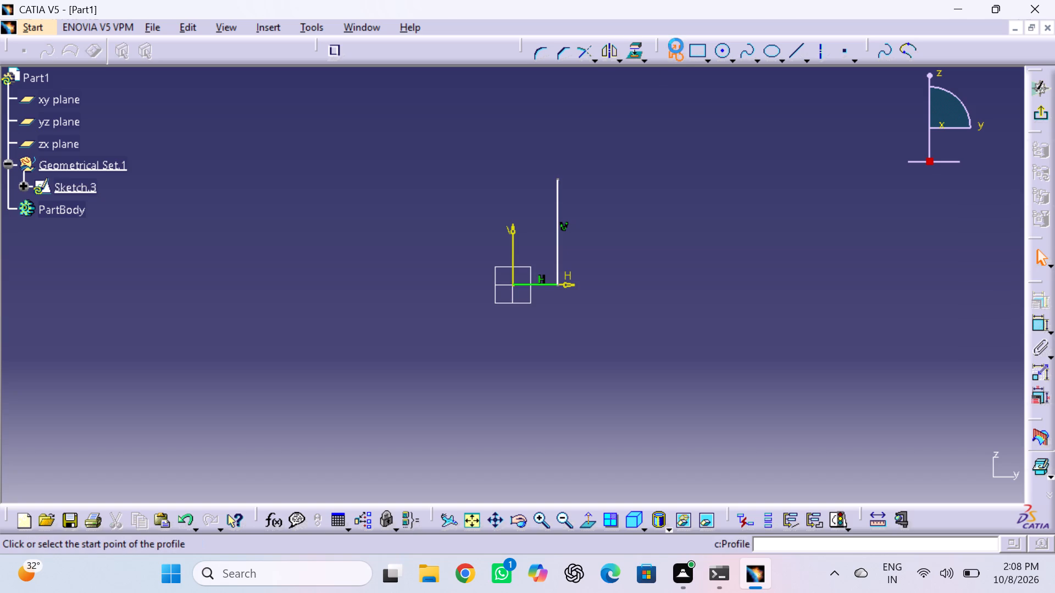
{"action": "left_click", "coordinate": [557, 178]}
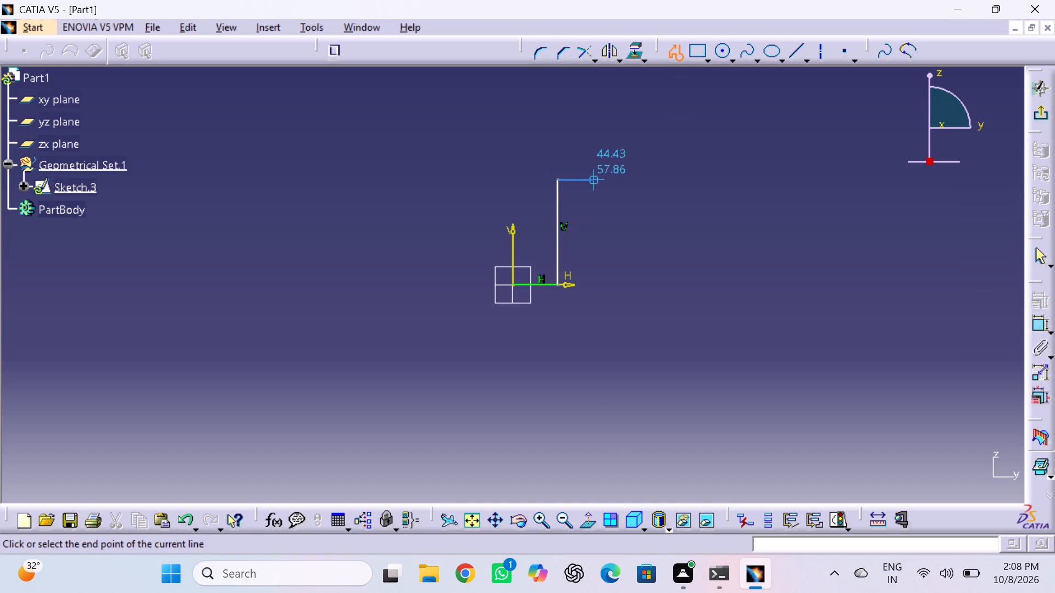
{"action": "left_click", "coordinate": [637, 179]}
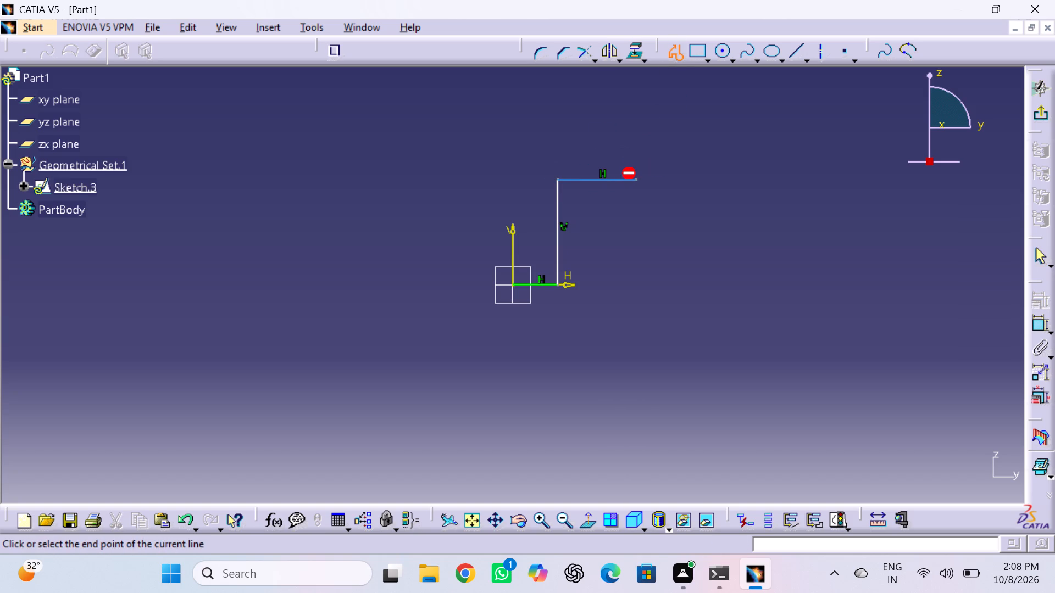
{"action": "left_click", "coordinate": [634, 286]}
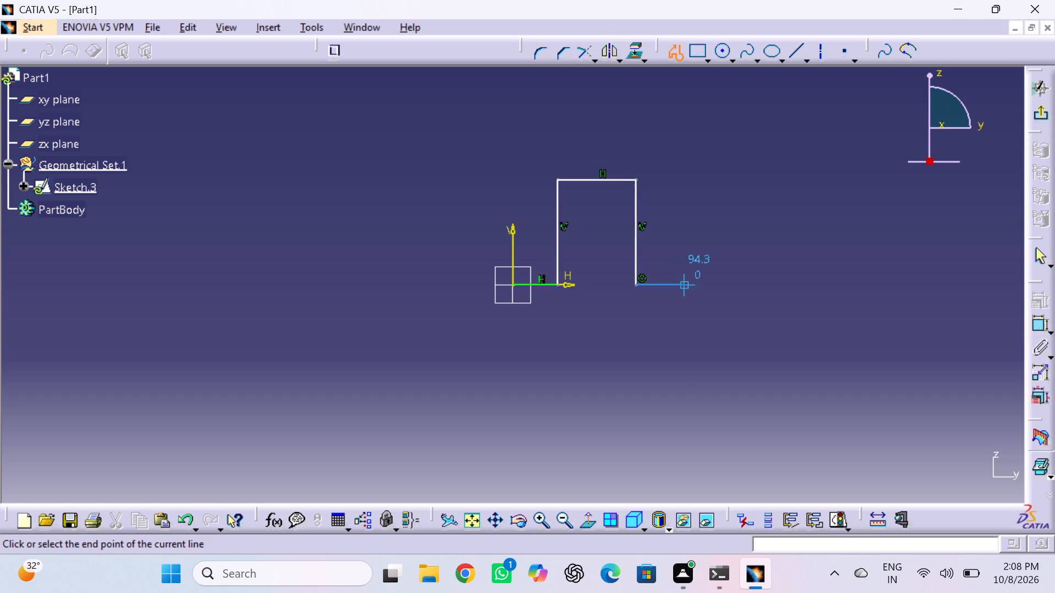
{"action": "double_click", "coordinate": [685, 286]}
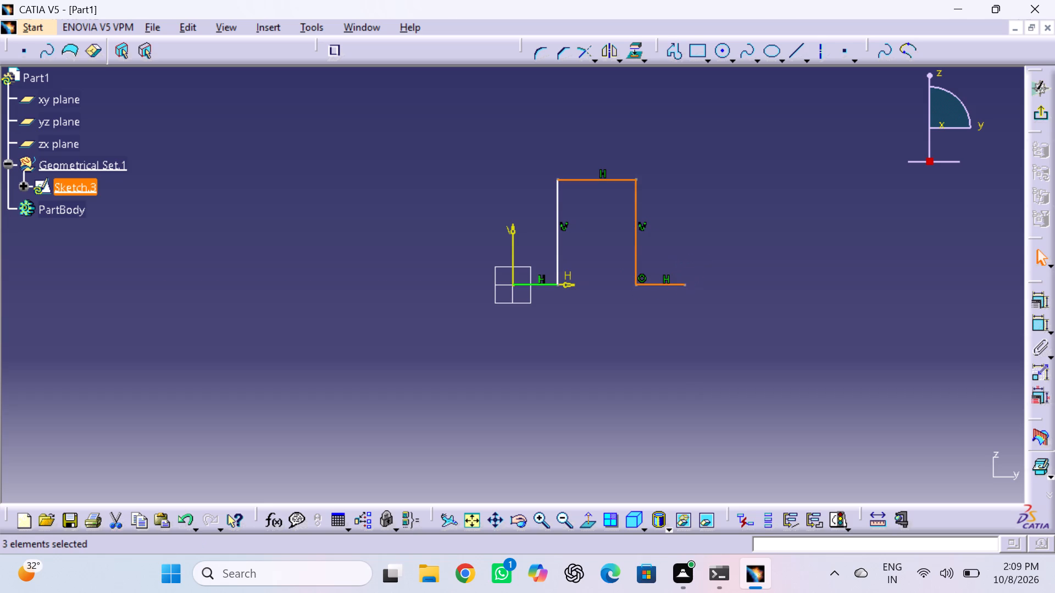
Close the profile back to the origin with a rectangular outer contour about 94 mm wide and 98 mm high.
{"action": "double_click", "coordinate": [673, 54]}
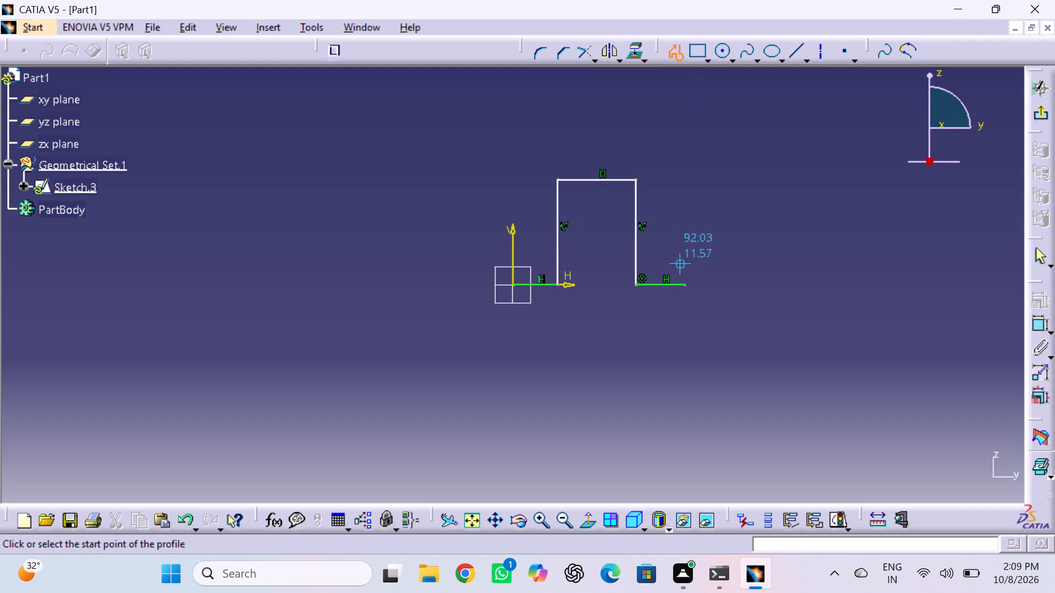
{"action": "left_click", "coordinate": [687, 285]}
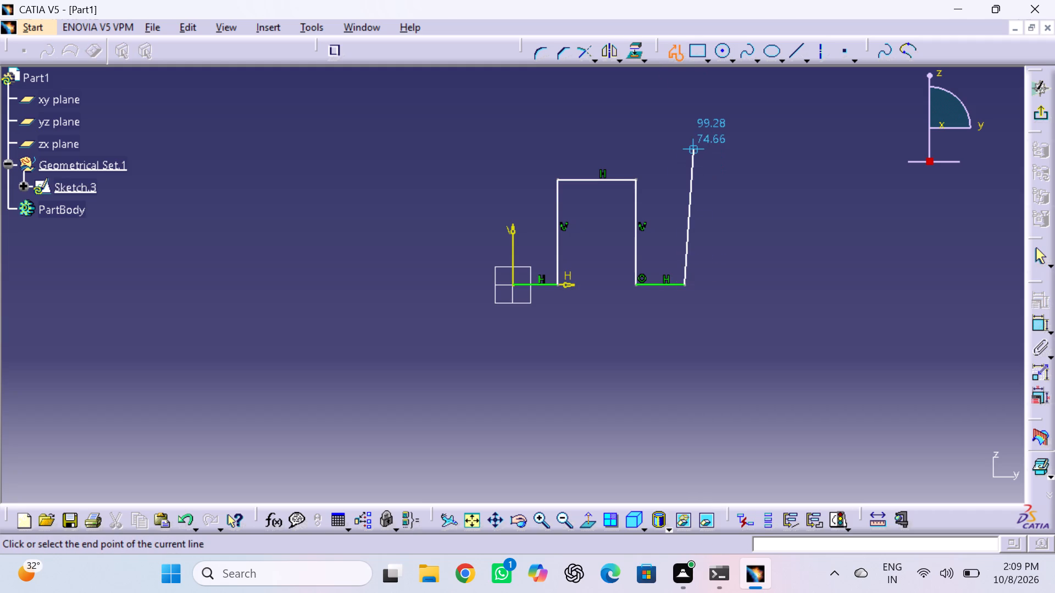
{"action": "left_click", "coordinate": [685, 107]}
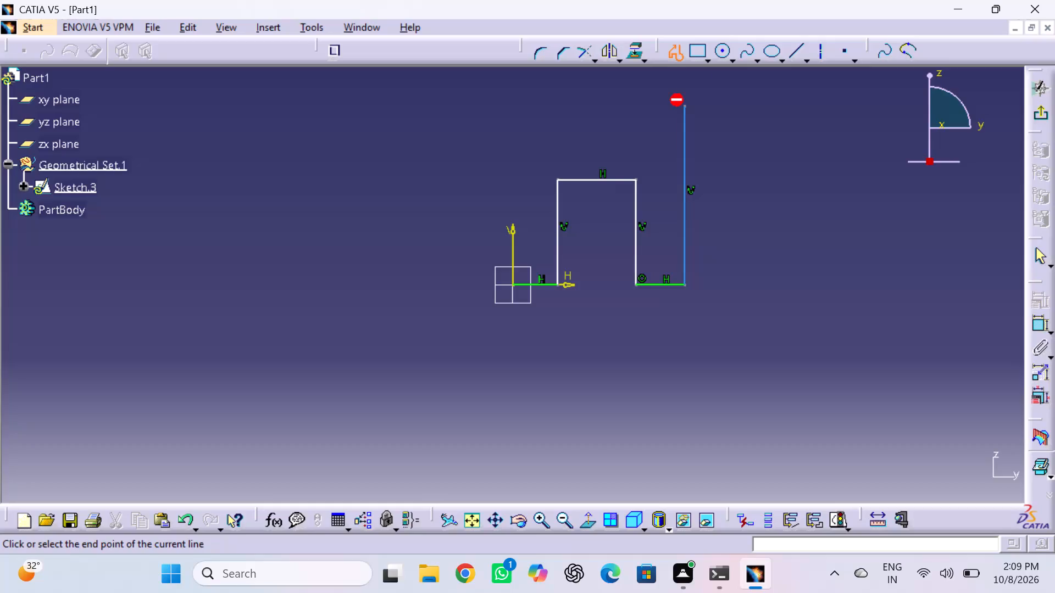
{"action": "left_click", "coordinate": [514, 104]}
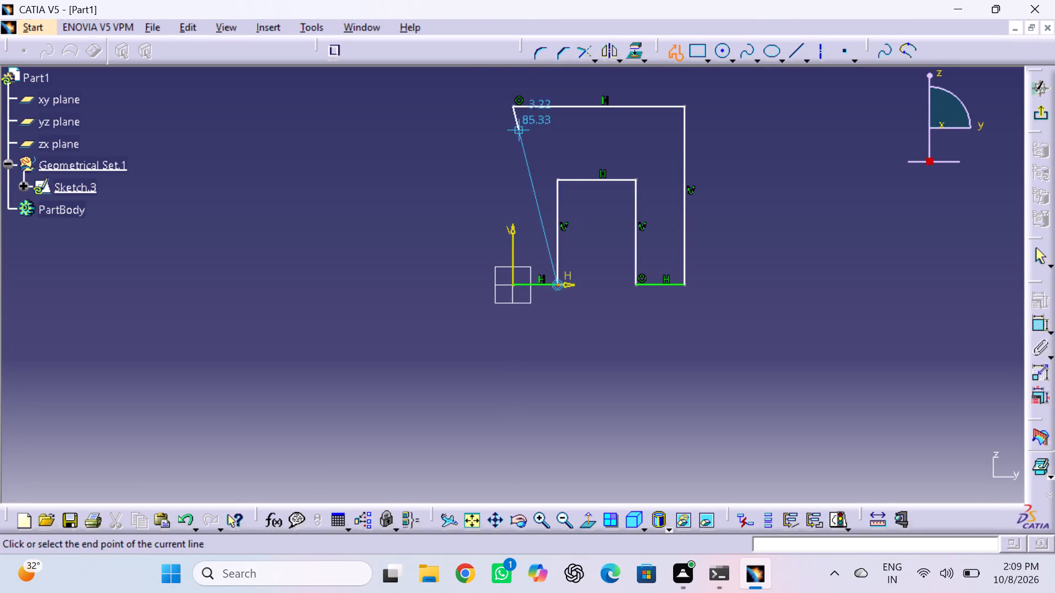
{"action": "left_click", "coordinate": [515, 283]}
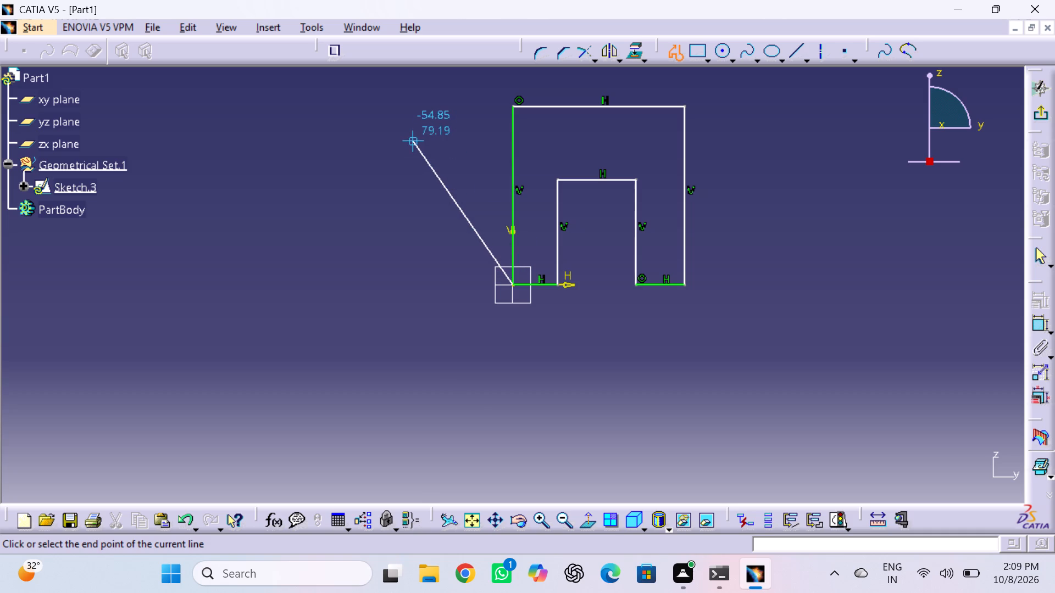
{"action": "left_click", "coordinate": [1040, 251]}
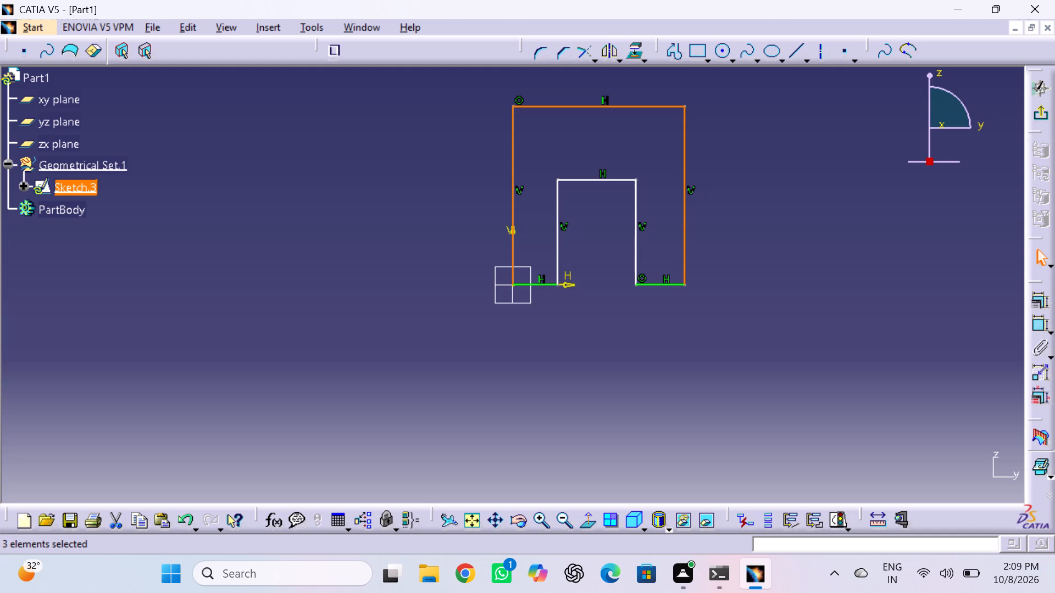
Dimension the inner slot's vertical edge and set its height to 48 mm.
{"action": "left_click", "coordinate": [1036, 321]}
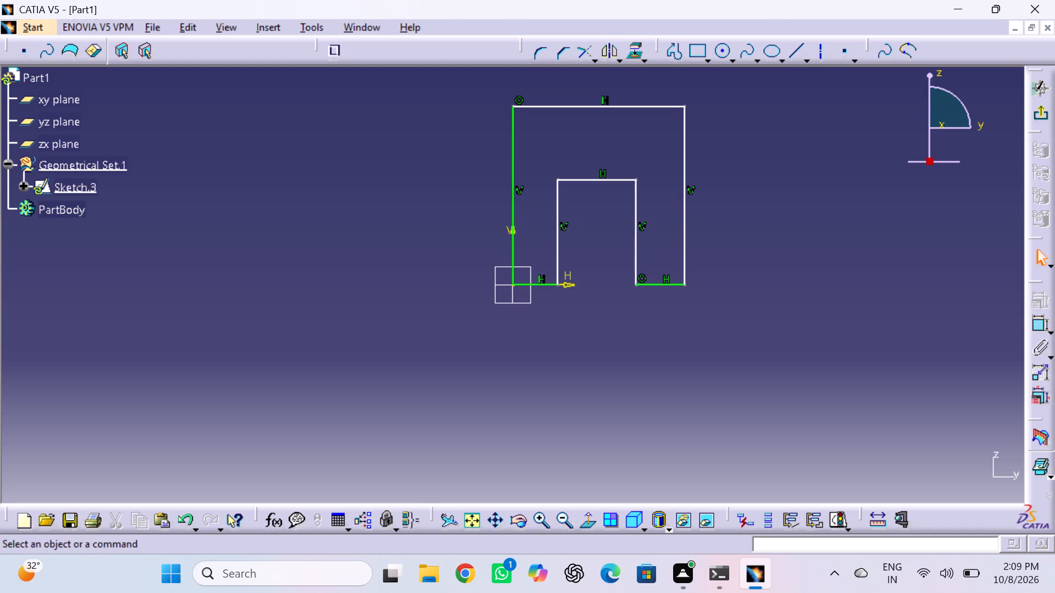
{"action": "left_click", "coordinate": [560, 255]}
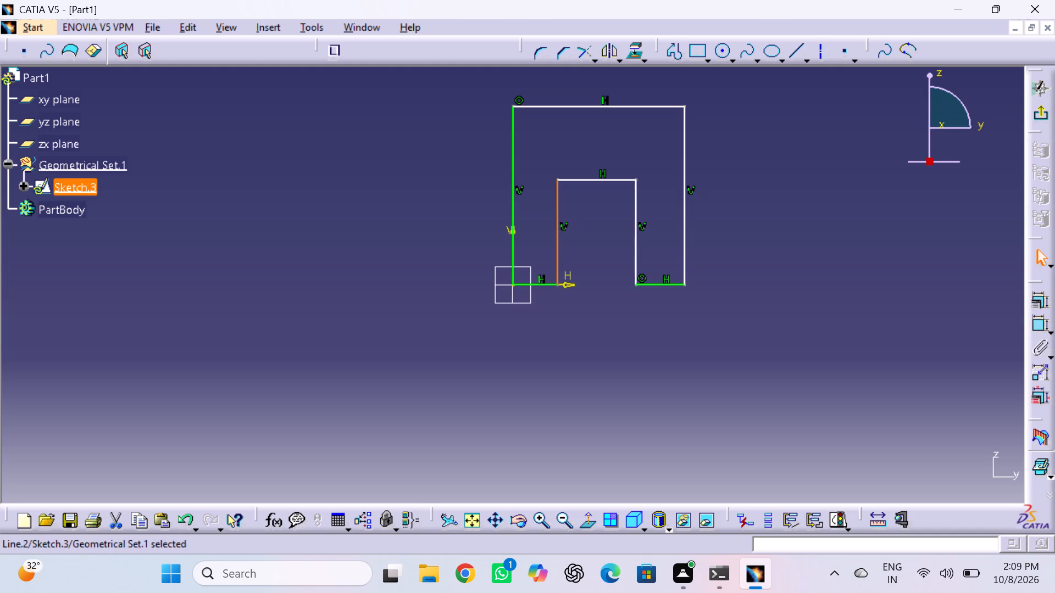
{"action": "left_click", "coordinate": [632, 264]}
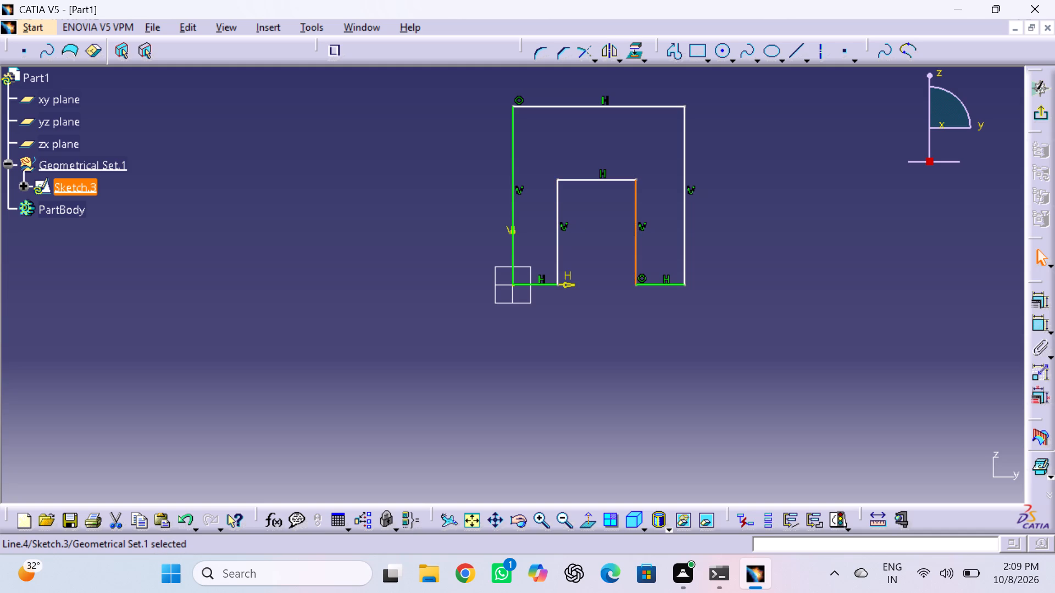
{"action": "double_click", "coordinate": [1037, 327]}
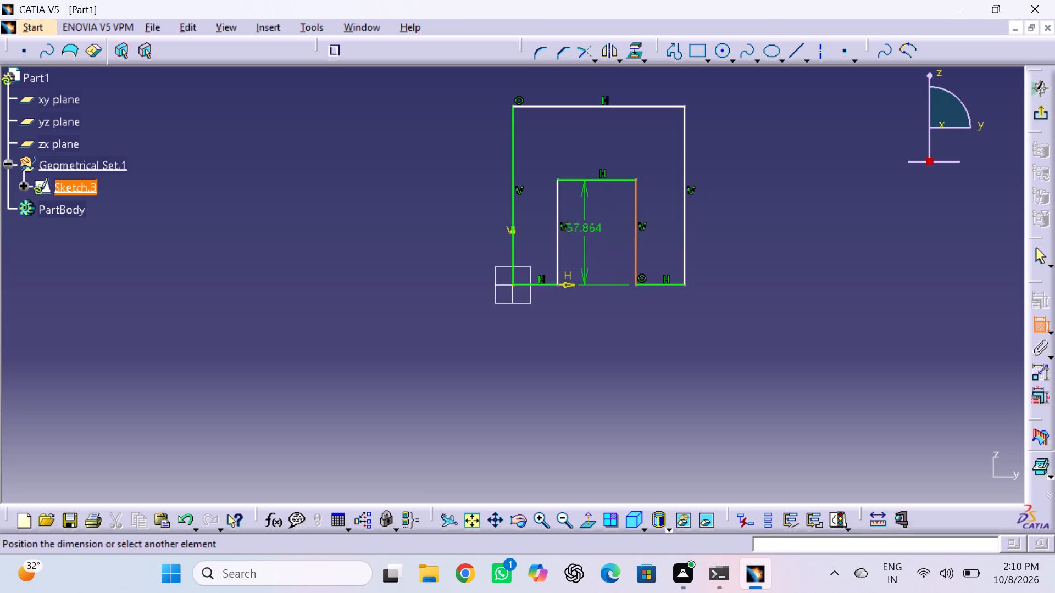
{"action": "double_click", "coordinate": [585, 231]}
{"action": "double_click", "coordinate": [588, 227]}
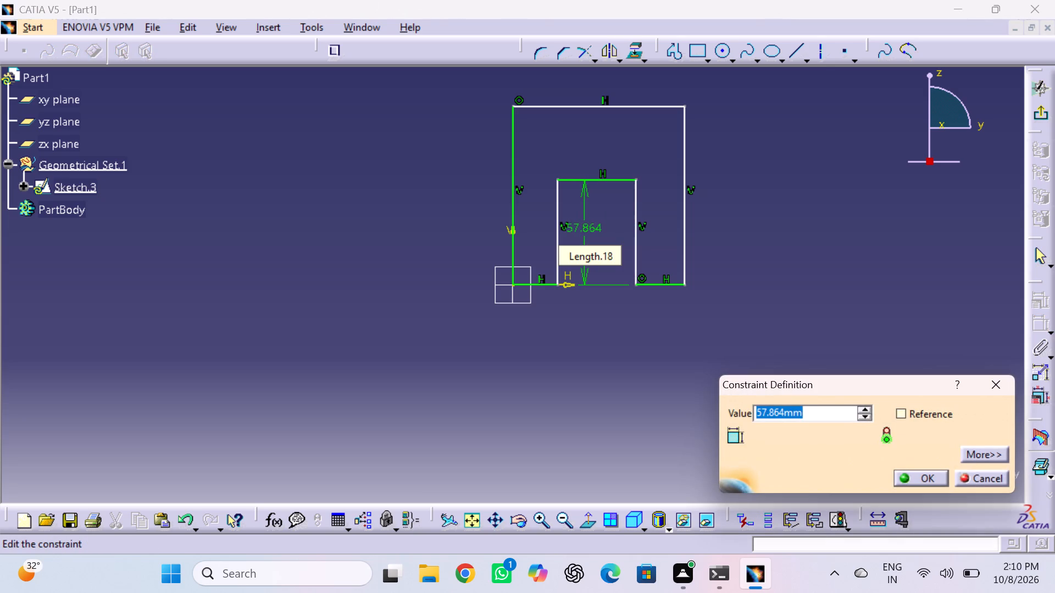
{"action": "type", "text": "48"}
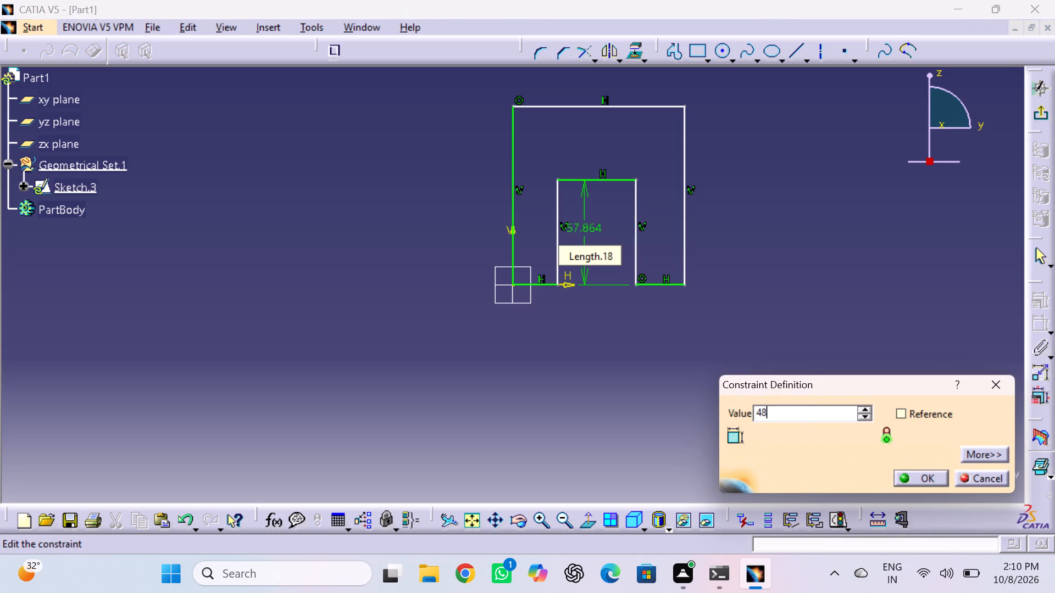
{"action": "key", "text": "Return"}
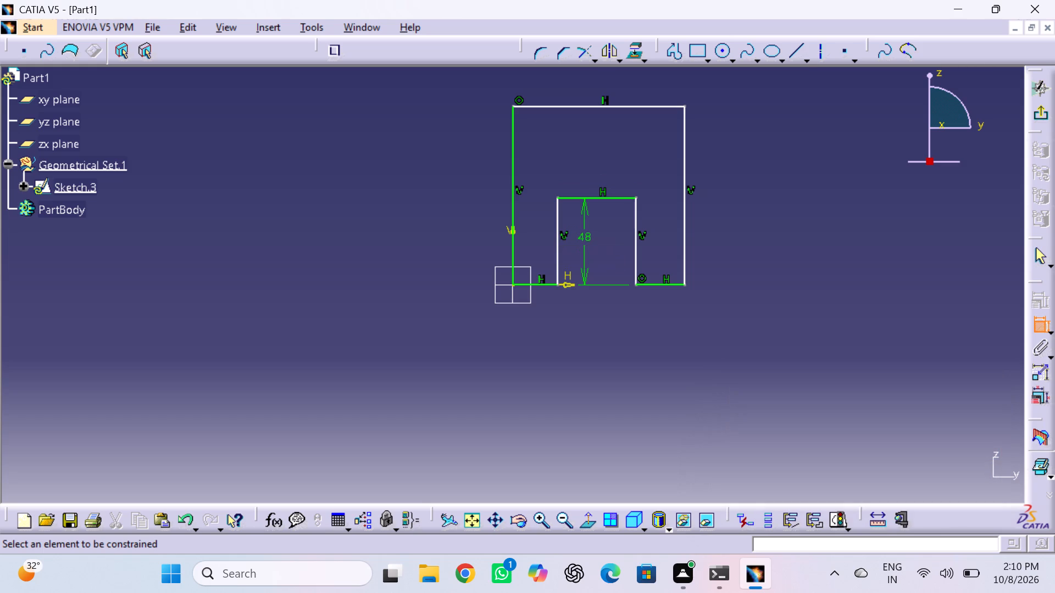
Dimension the distance between the slot's two vertical edges below the profile and set it to 32 mm.
{"action": "left_click", "coordinate": [559, 255]}
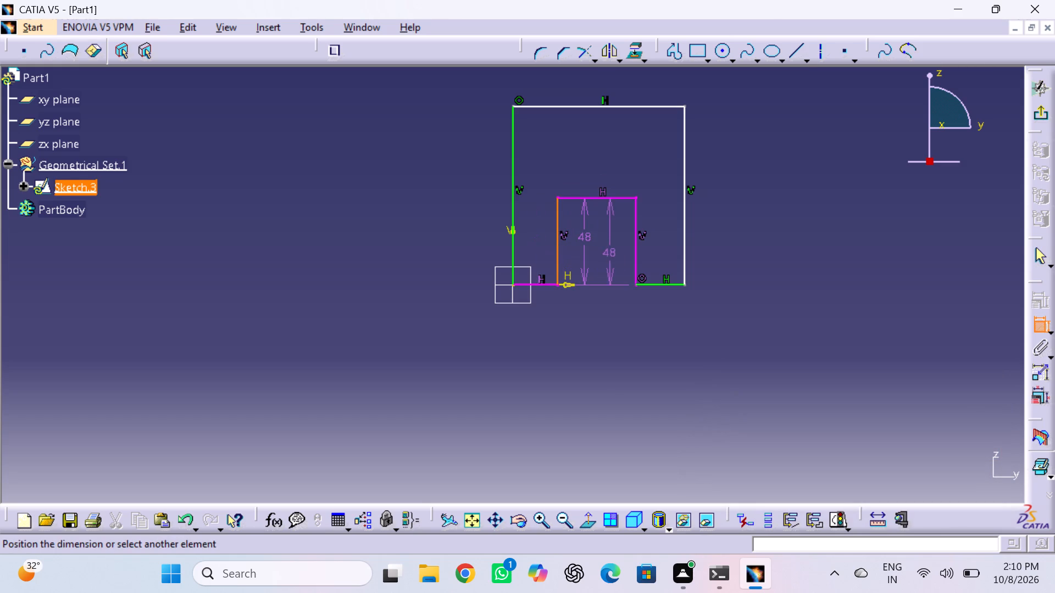
{"action": "left_click", "coordinate": [635, 257]}
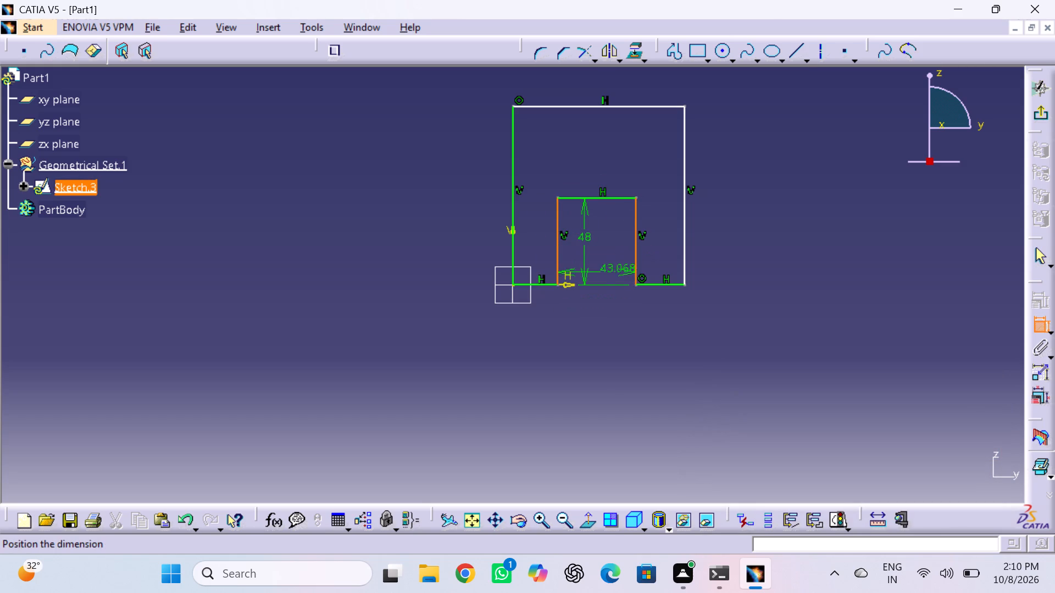
{"action": "left_click", "coordinate": [601, 310]}
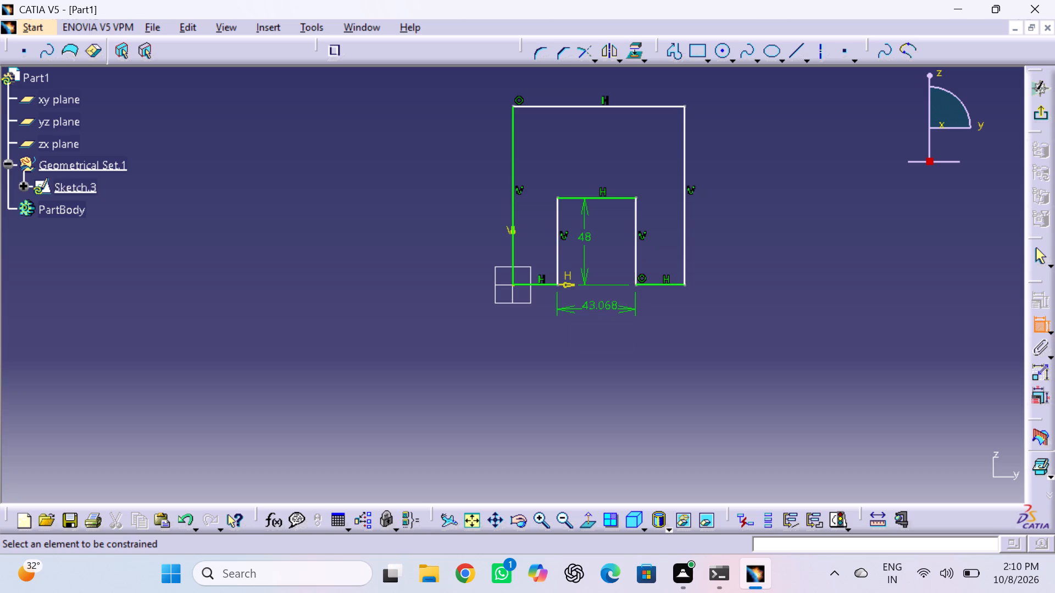
{"action": "triple_click", "coordinate": [602, 305]}
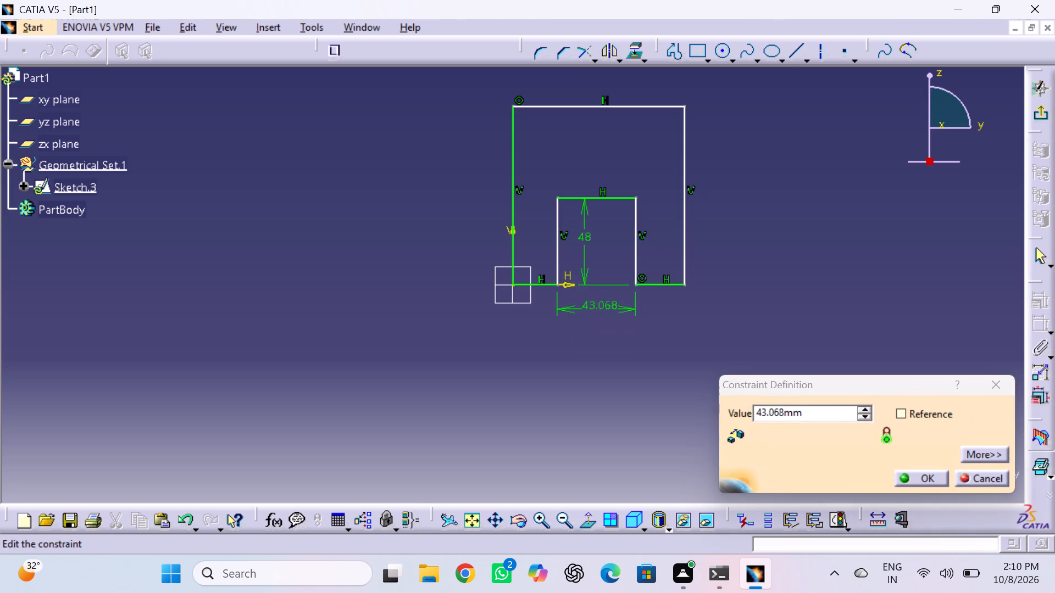
{"action": "type", "text": "32"}
{"action": "key", "text": "Return"}
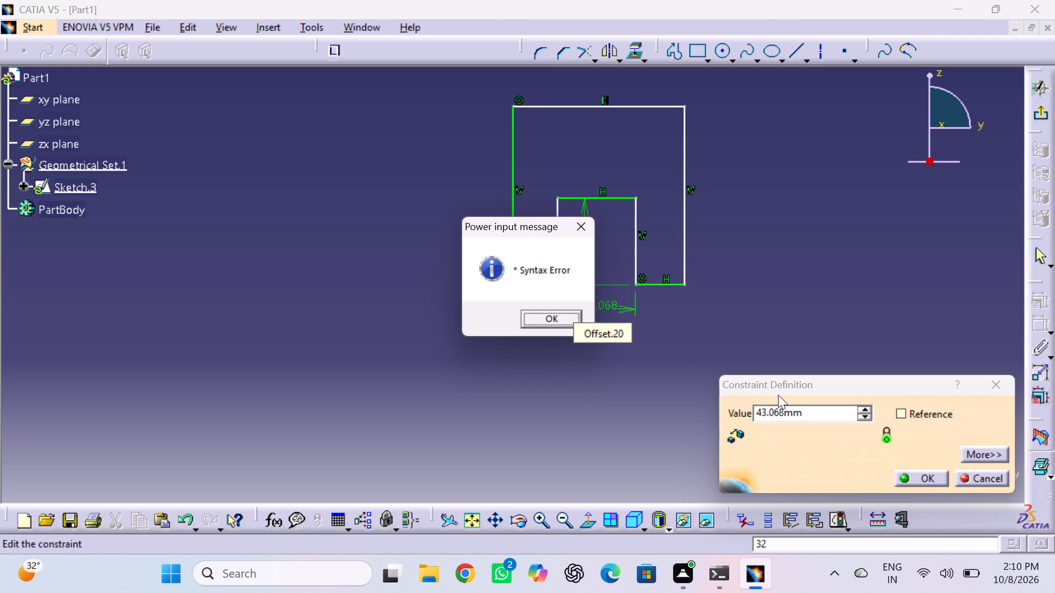
{"action": "left_click", "coordinate": [578, 223]}
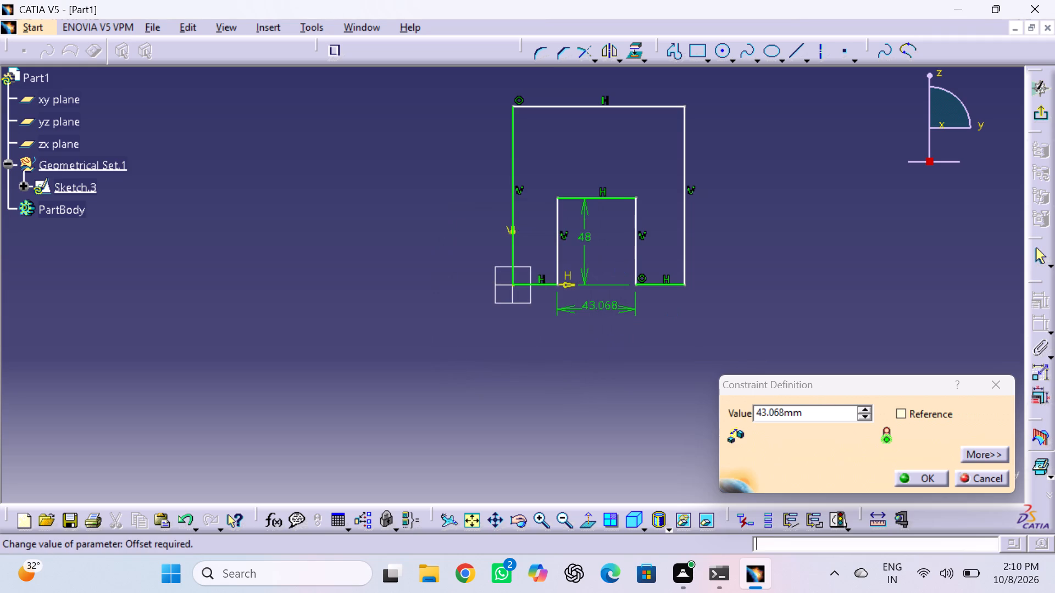
{"action": "double_click", "coordinate": [818, 410]}
{"action": "key", "text": "3"}
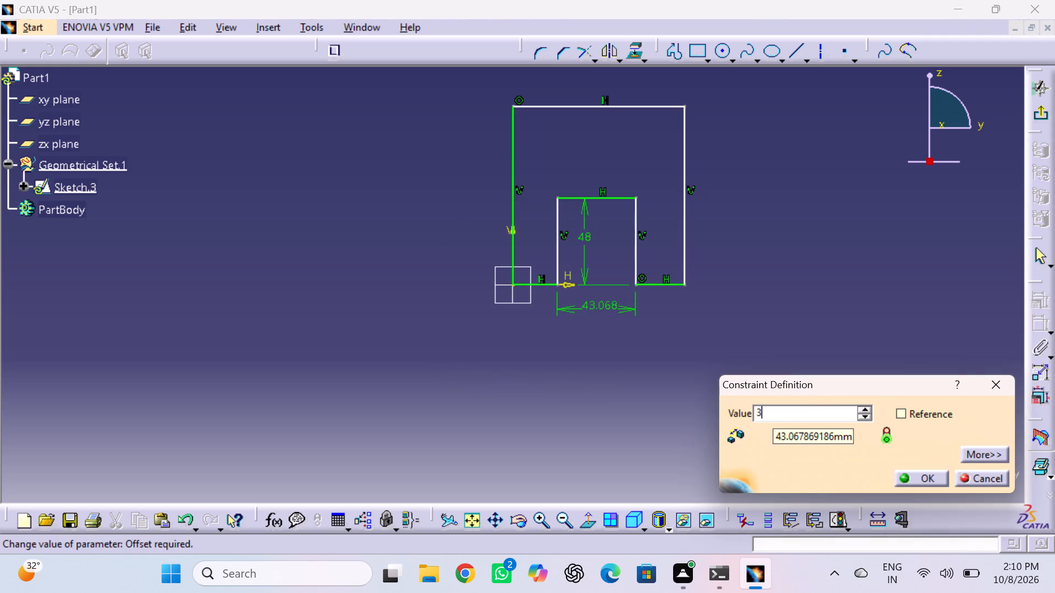
{"action": "key", "text": "2"}
{"action": "key", "text": "Return"}
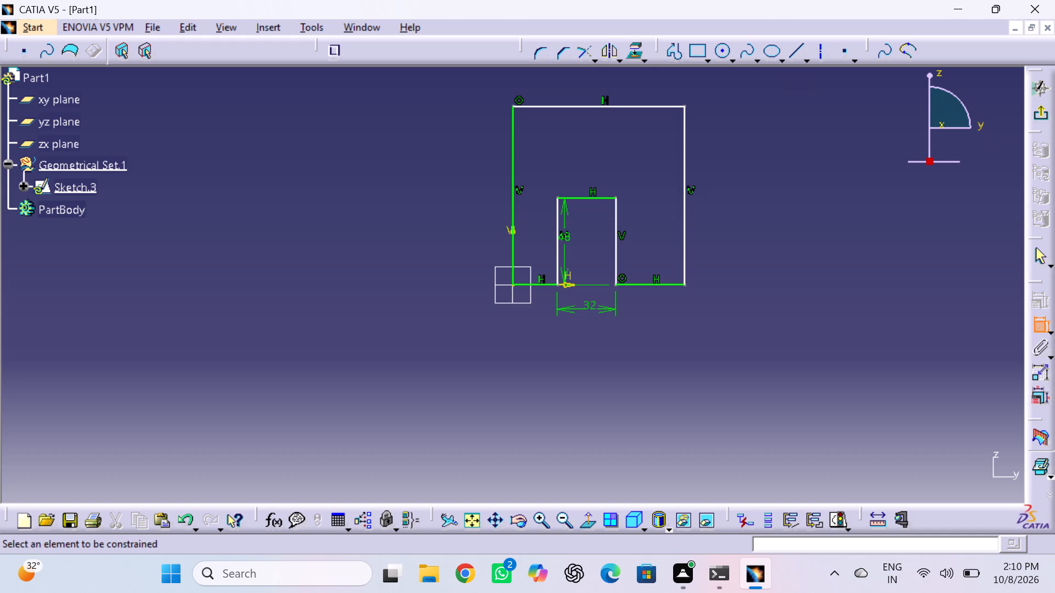
Draw a vertical axis line about 177 mm long through the inner slot, extending below and above the profile.
{"action": "left_click", "coordinate": [819, 49]}
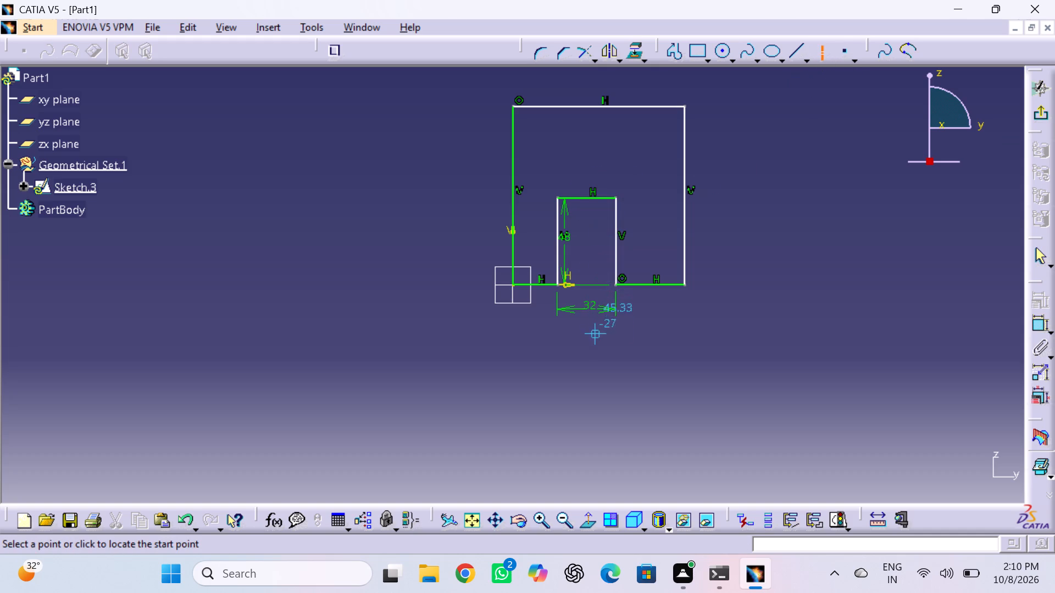
{"action": "left_click", "coordinate": [592, 363]}
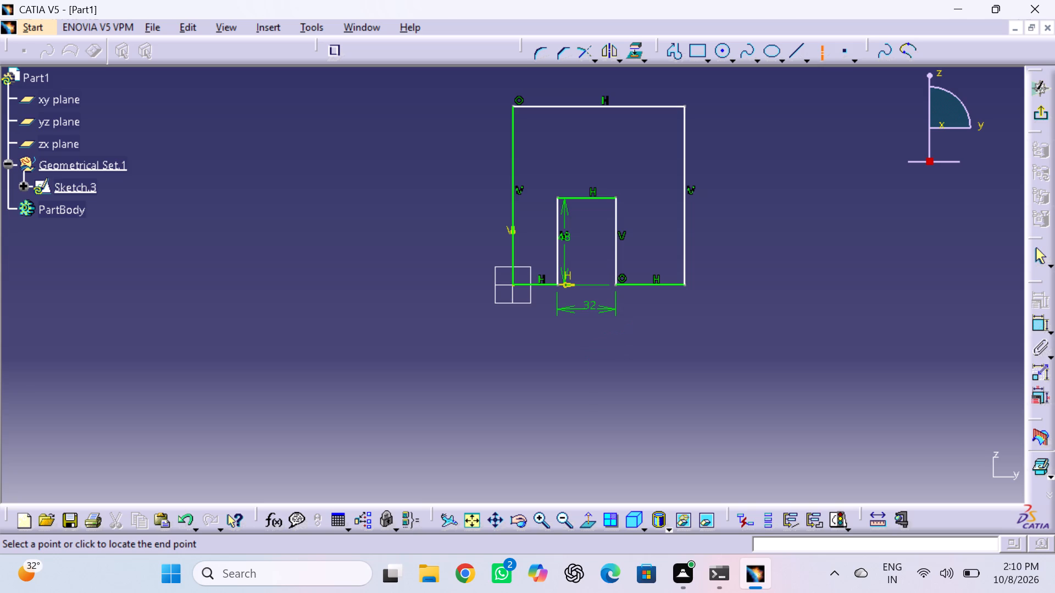
{"action": "scroll", "coordinate": [595, 128], "scroll_direction": "up", "scroll_amount": 3}
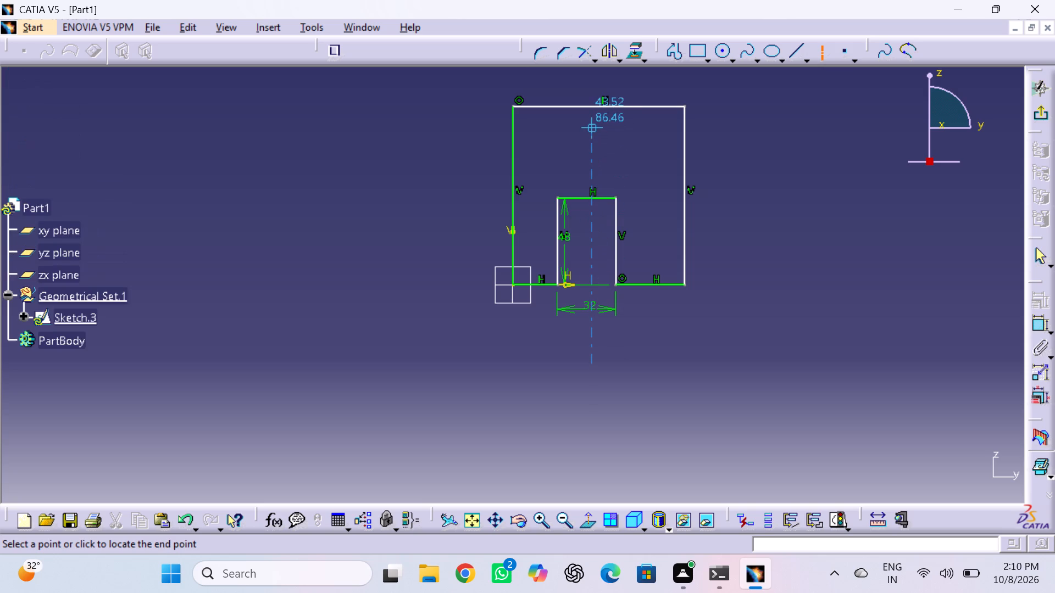
{"action": "middle_click_drag", "start_coordinate": [595, 128], "coordinate": [597, 214]}
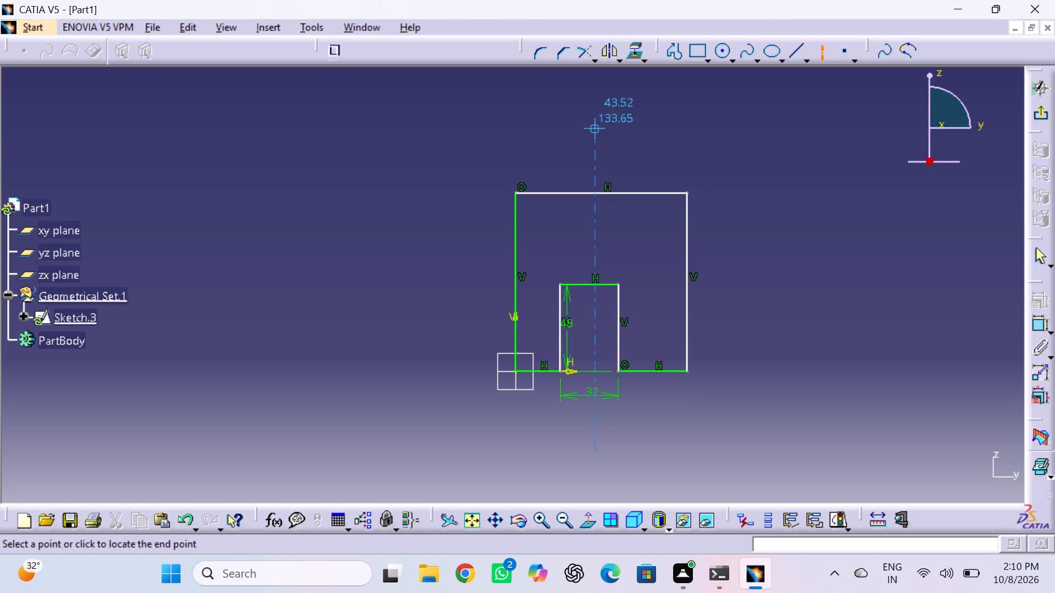
{"action": "left_click", "coordinate": [596, 129]}
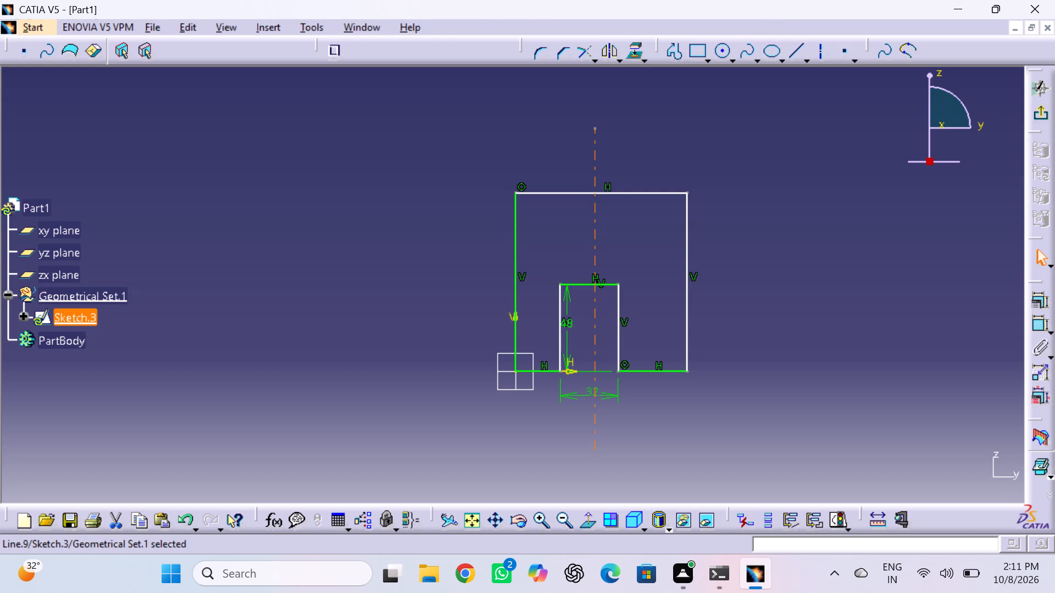
Dimension the distance between the axis and the slot's vertical edge nearer the origin and set it to 16 mm.
{"action": "left_click", "coordinate": [1043, 326]}
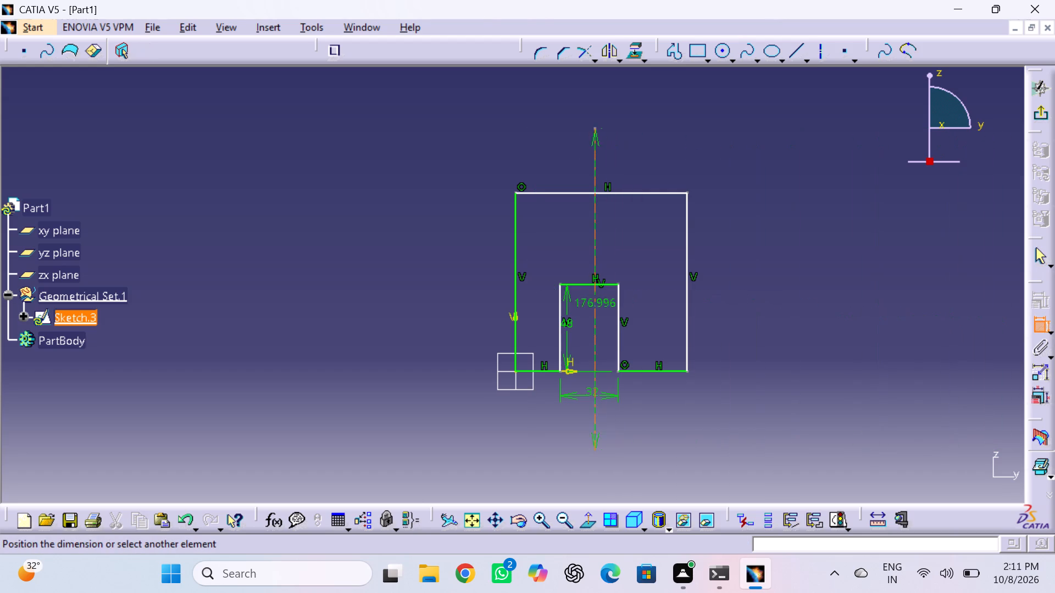
{"action": "left_click", "coordinate": [560, 321]}
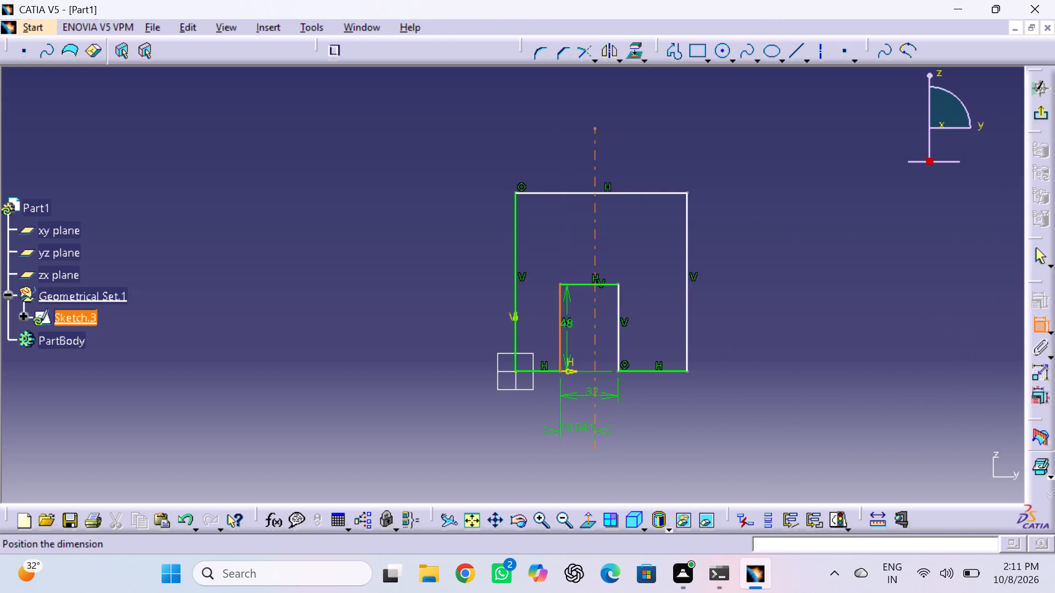
{"action": "left_click", "coordinate": [577, 434]}
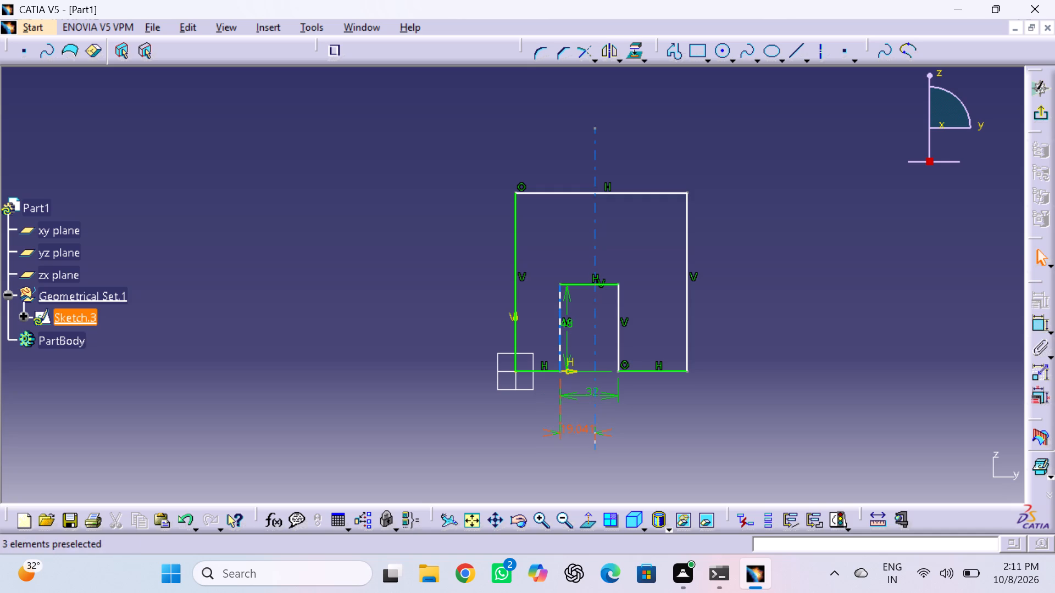
{"action": "double_click", "coordinate": [584, 432]}
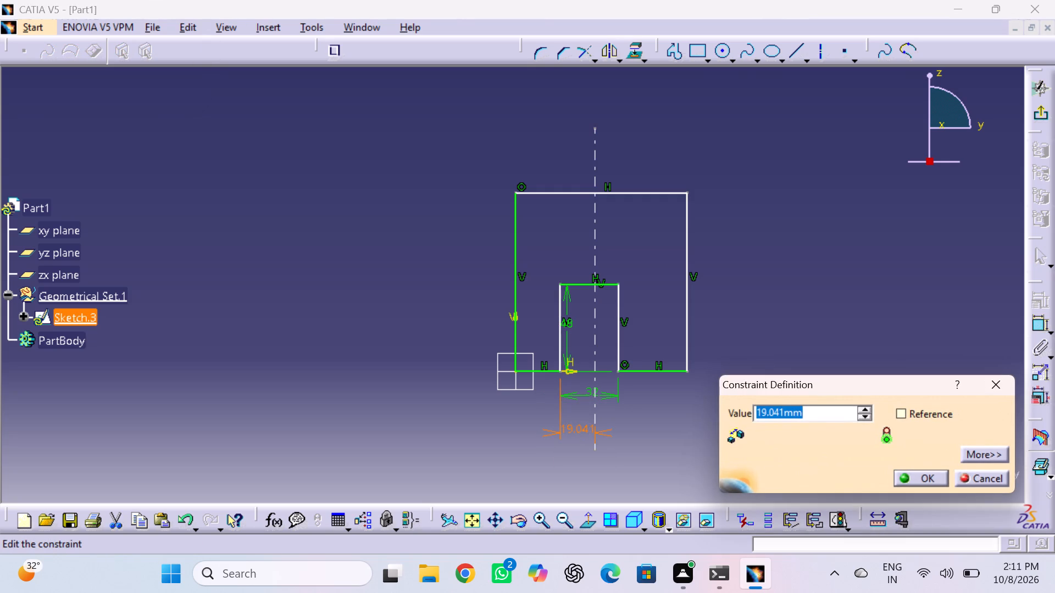
{"action": "key", "text": "1"}
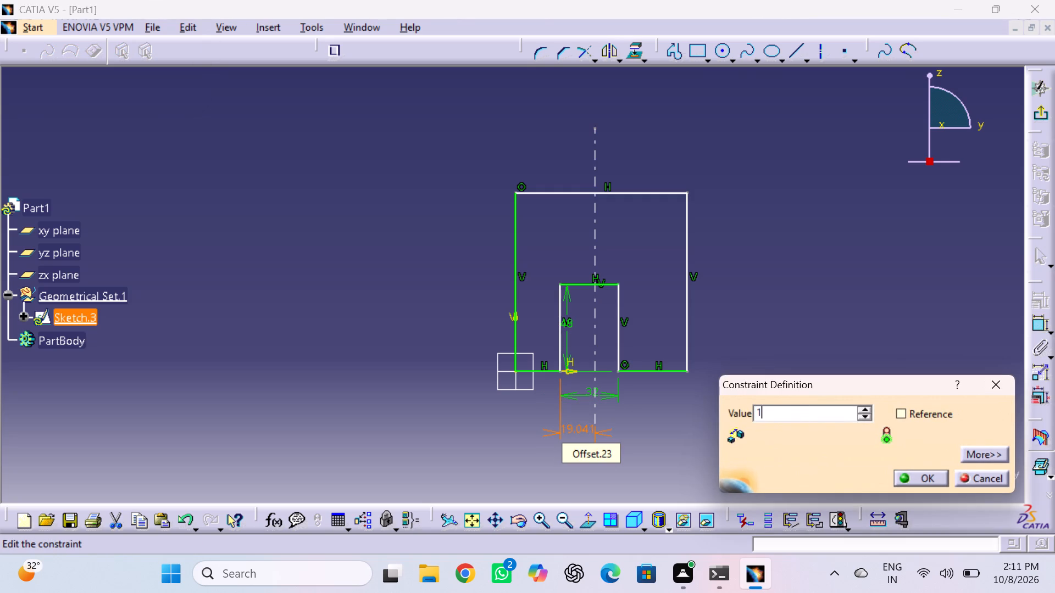
{"action": "key", "text": "6"}
{"action": "key", "text": "Return"}
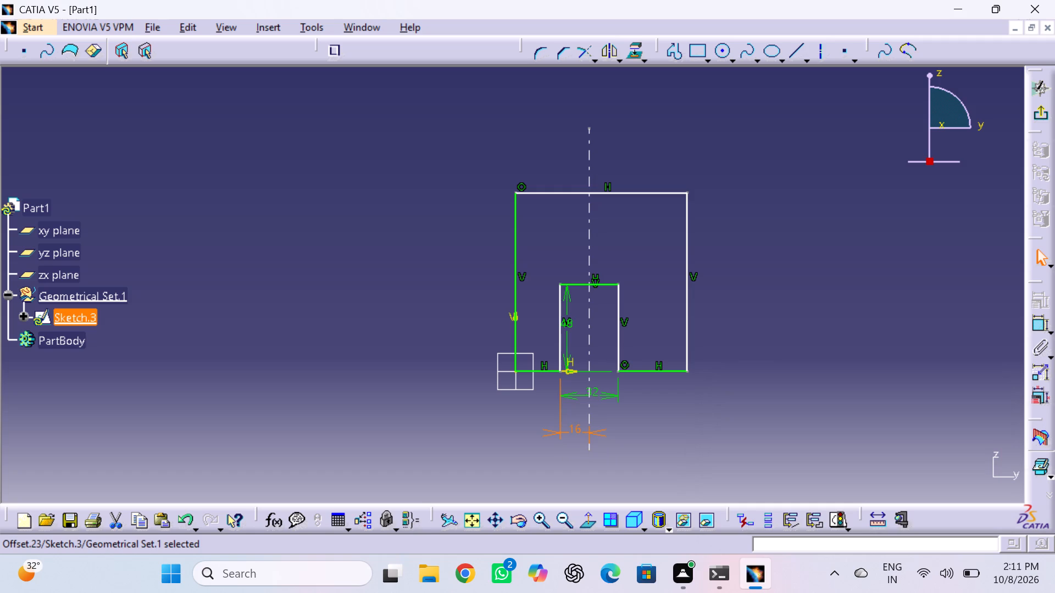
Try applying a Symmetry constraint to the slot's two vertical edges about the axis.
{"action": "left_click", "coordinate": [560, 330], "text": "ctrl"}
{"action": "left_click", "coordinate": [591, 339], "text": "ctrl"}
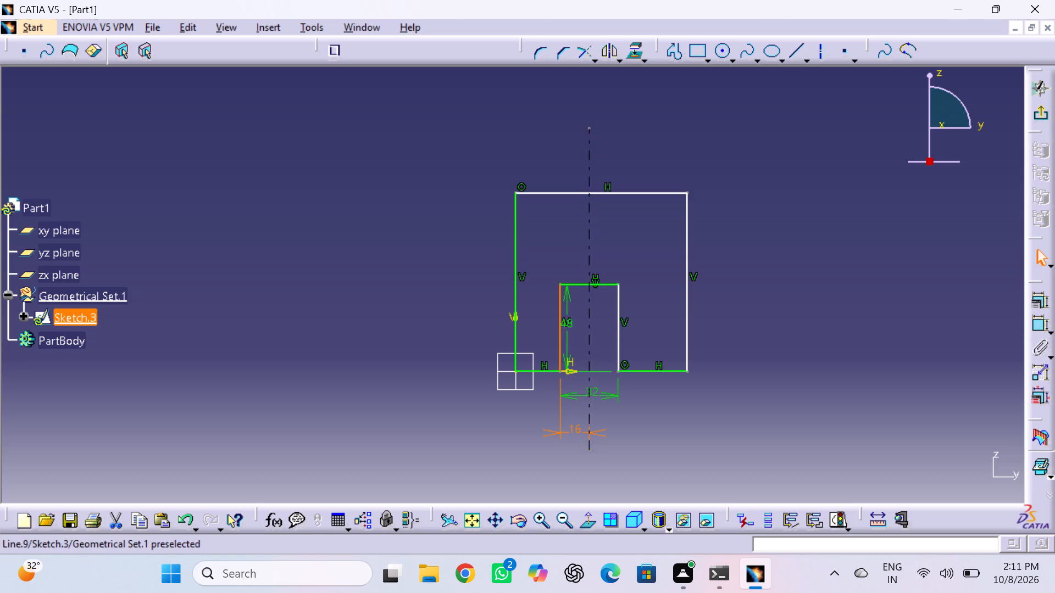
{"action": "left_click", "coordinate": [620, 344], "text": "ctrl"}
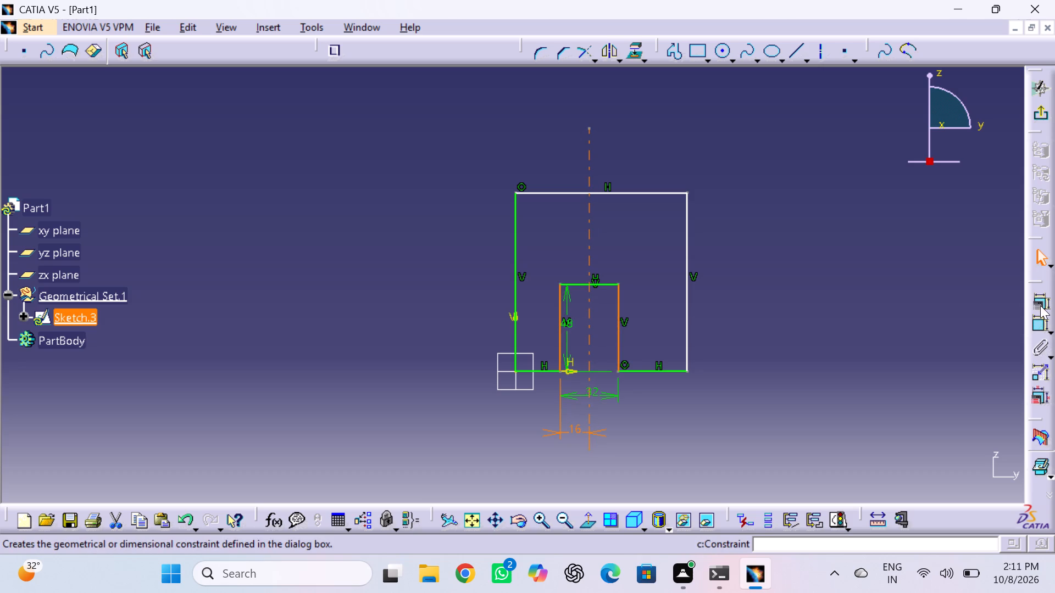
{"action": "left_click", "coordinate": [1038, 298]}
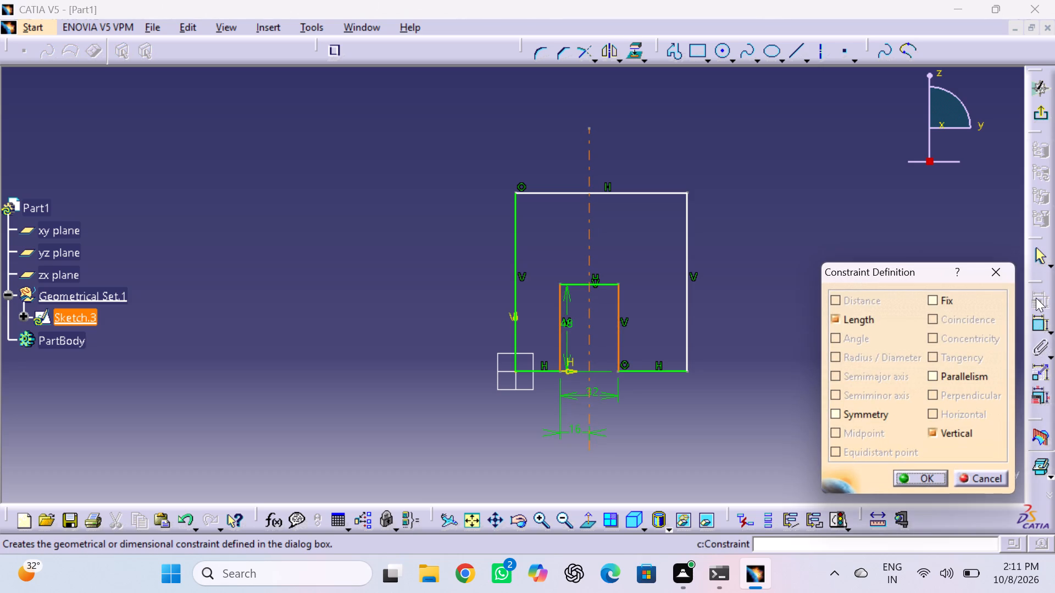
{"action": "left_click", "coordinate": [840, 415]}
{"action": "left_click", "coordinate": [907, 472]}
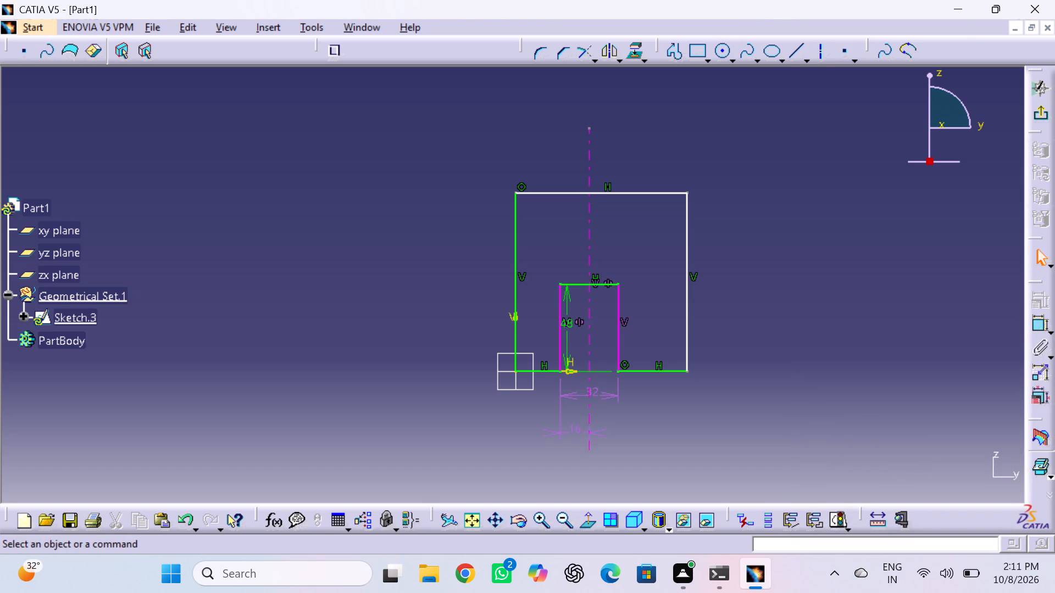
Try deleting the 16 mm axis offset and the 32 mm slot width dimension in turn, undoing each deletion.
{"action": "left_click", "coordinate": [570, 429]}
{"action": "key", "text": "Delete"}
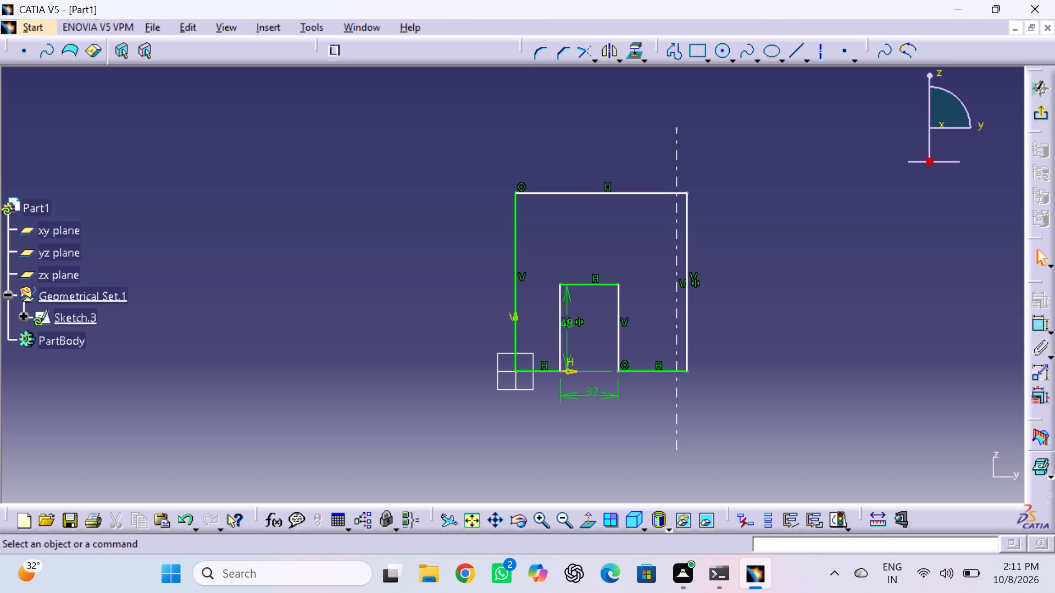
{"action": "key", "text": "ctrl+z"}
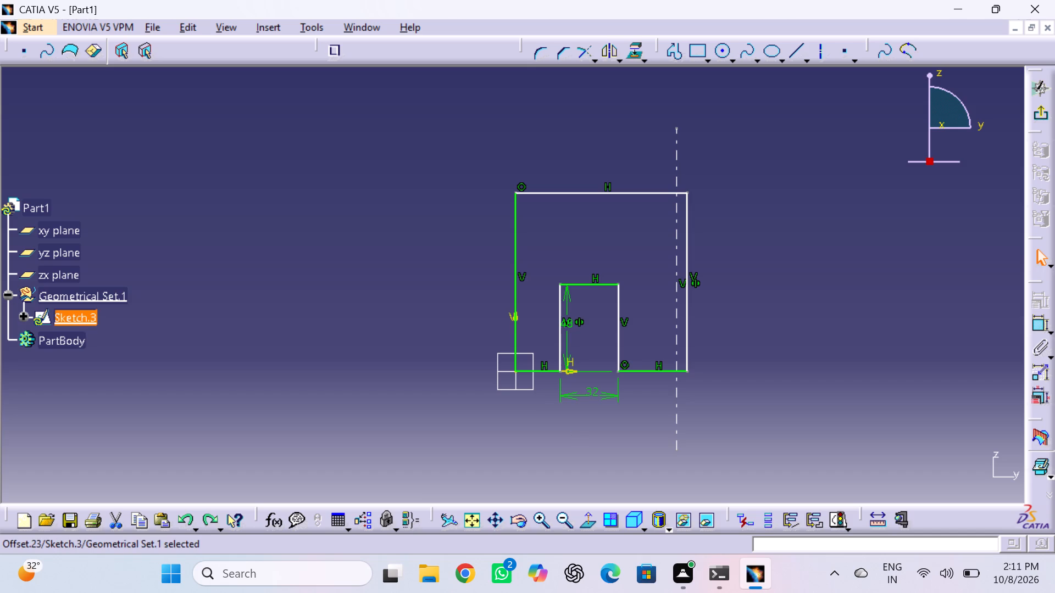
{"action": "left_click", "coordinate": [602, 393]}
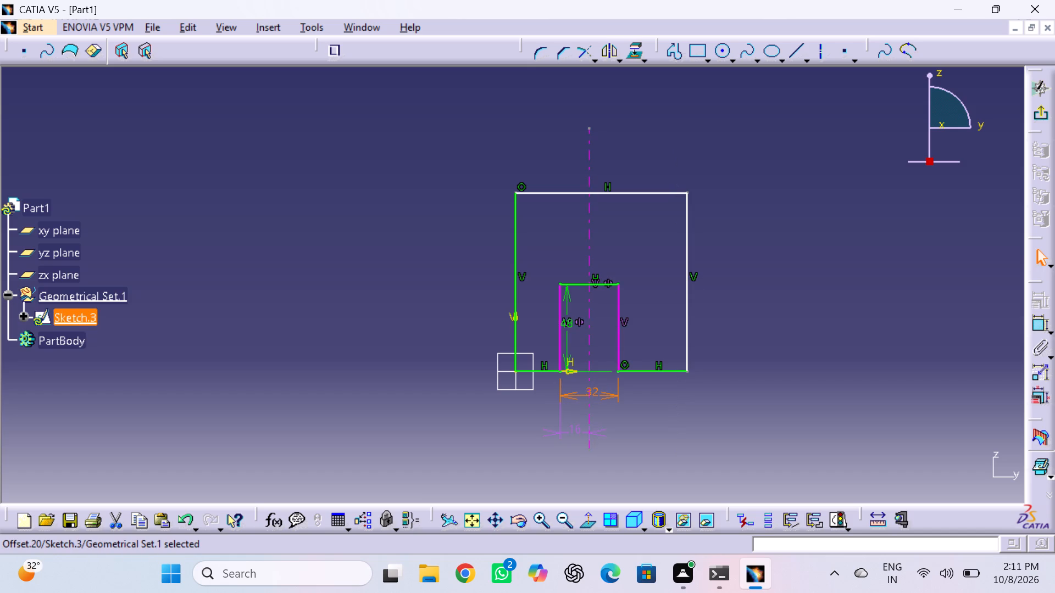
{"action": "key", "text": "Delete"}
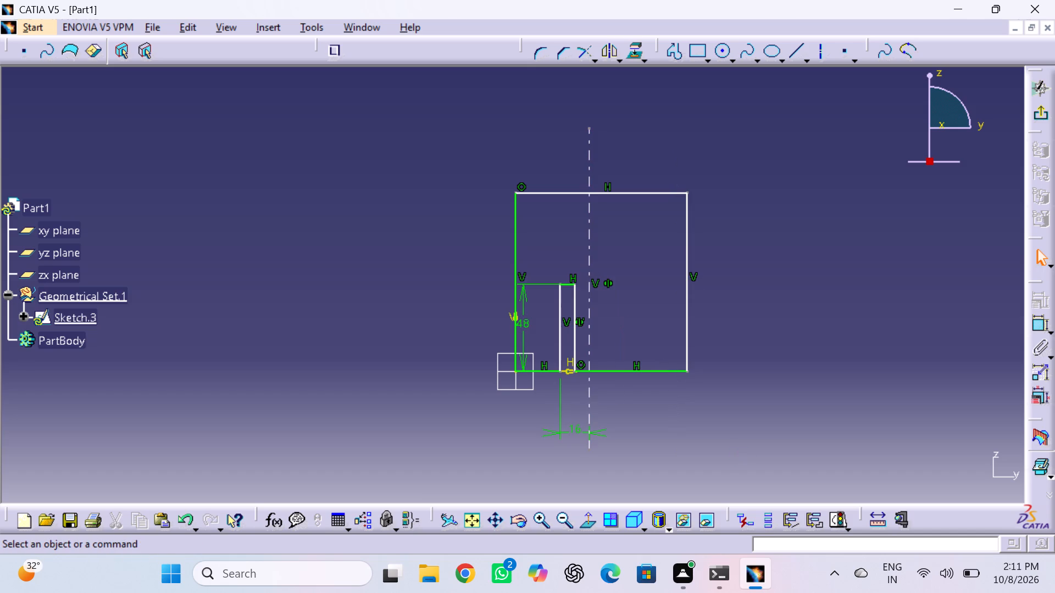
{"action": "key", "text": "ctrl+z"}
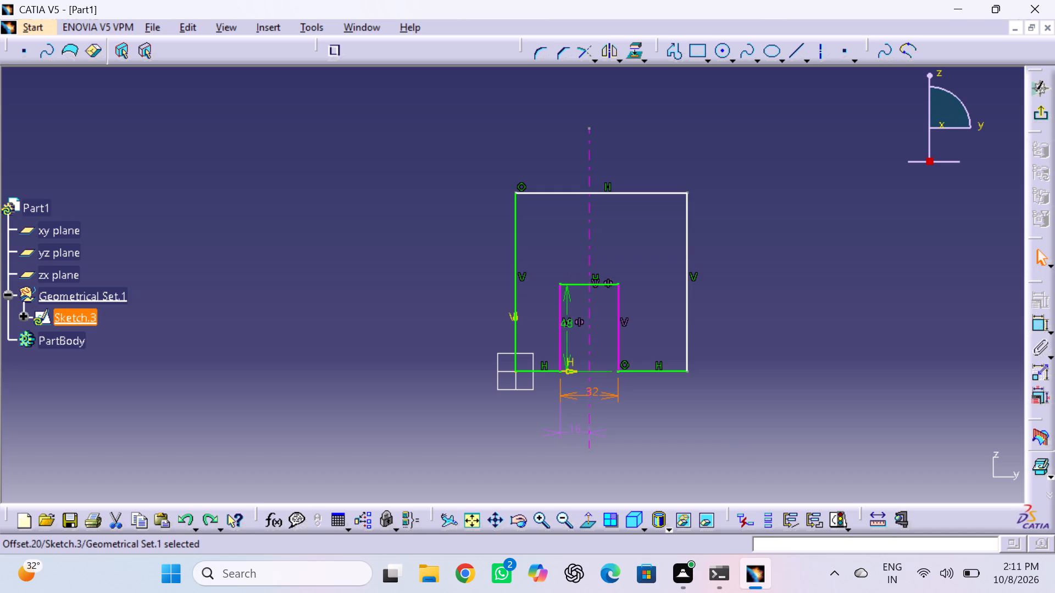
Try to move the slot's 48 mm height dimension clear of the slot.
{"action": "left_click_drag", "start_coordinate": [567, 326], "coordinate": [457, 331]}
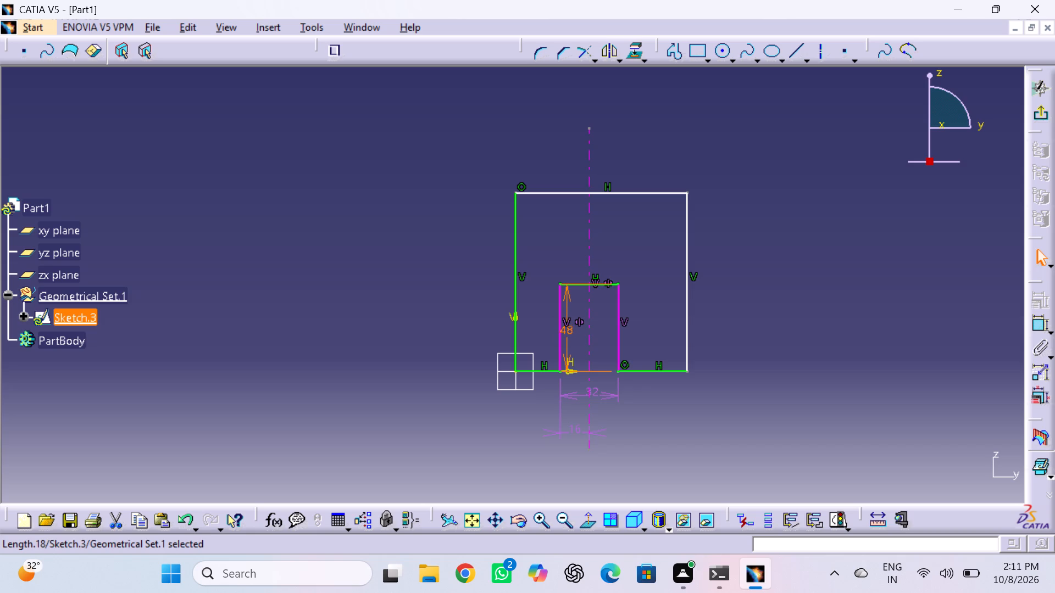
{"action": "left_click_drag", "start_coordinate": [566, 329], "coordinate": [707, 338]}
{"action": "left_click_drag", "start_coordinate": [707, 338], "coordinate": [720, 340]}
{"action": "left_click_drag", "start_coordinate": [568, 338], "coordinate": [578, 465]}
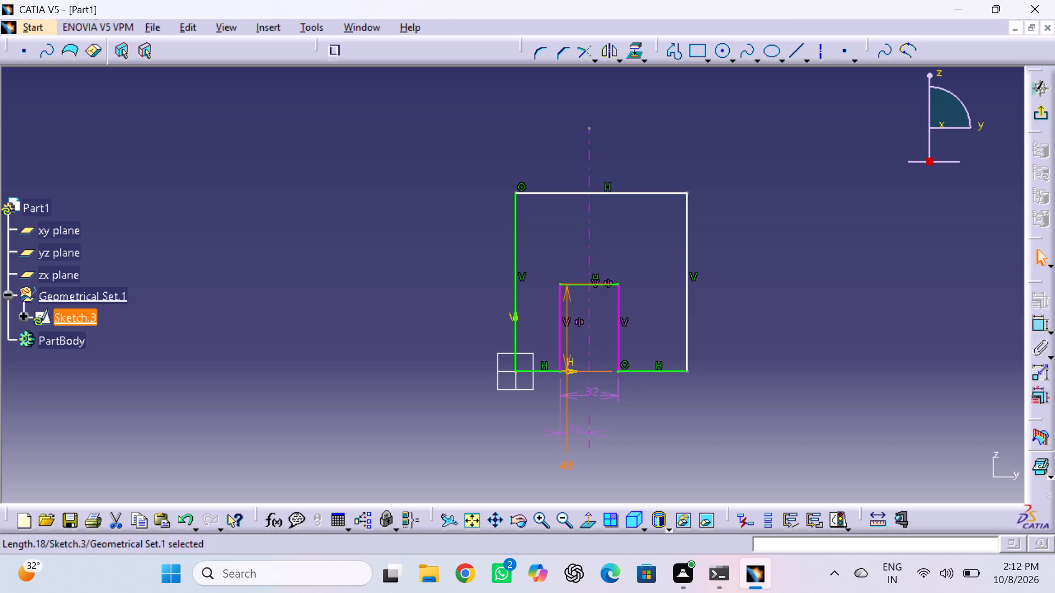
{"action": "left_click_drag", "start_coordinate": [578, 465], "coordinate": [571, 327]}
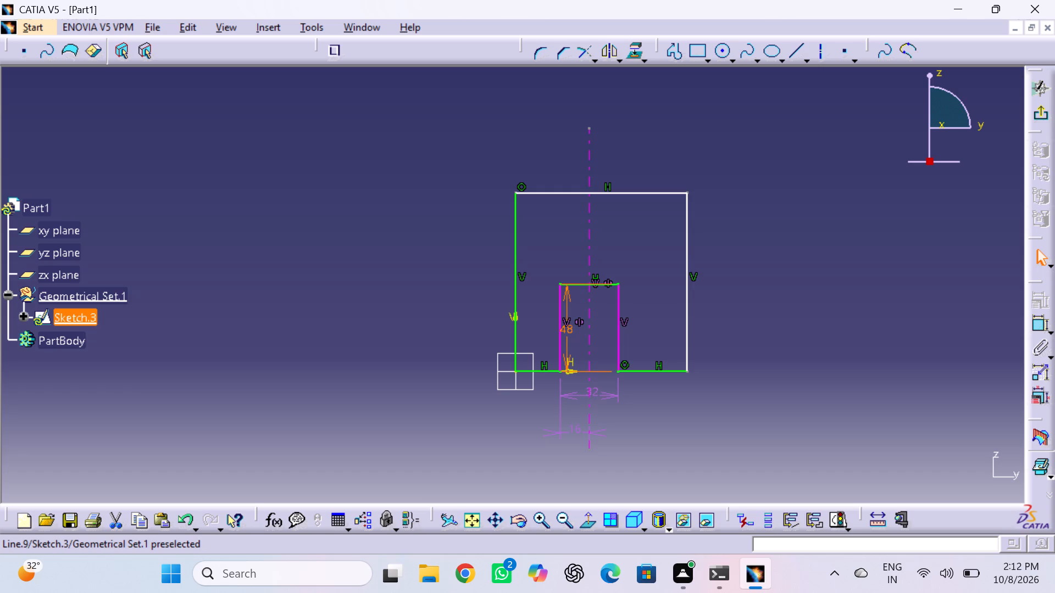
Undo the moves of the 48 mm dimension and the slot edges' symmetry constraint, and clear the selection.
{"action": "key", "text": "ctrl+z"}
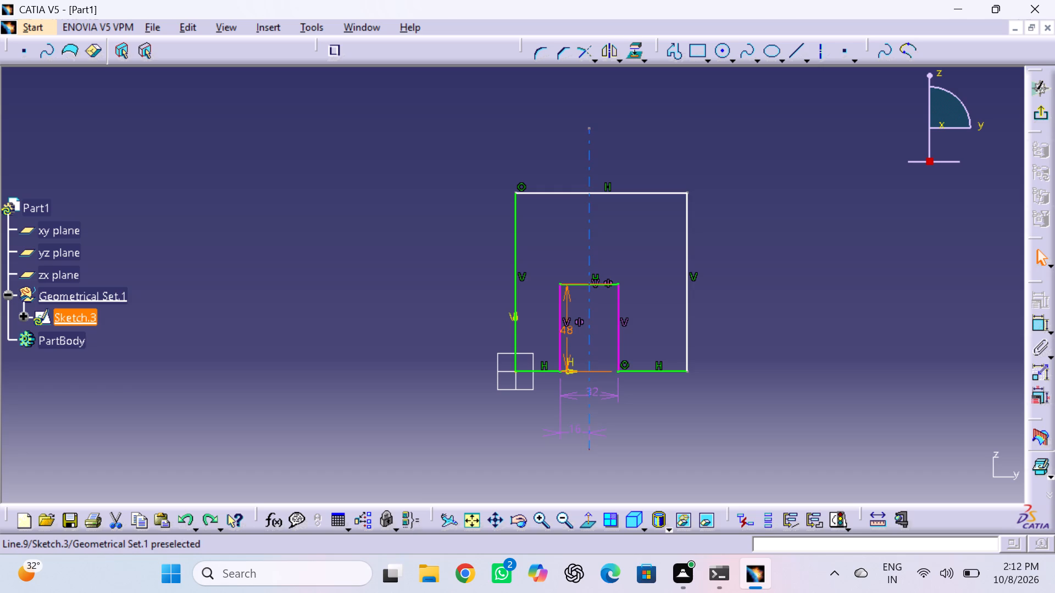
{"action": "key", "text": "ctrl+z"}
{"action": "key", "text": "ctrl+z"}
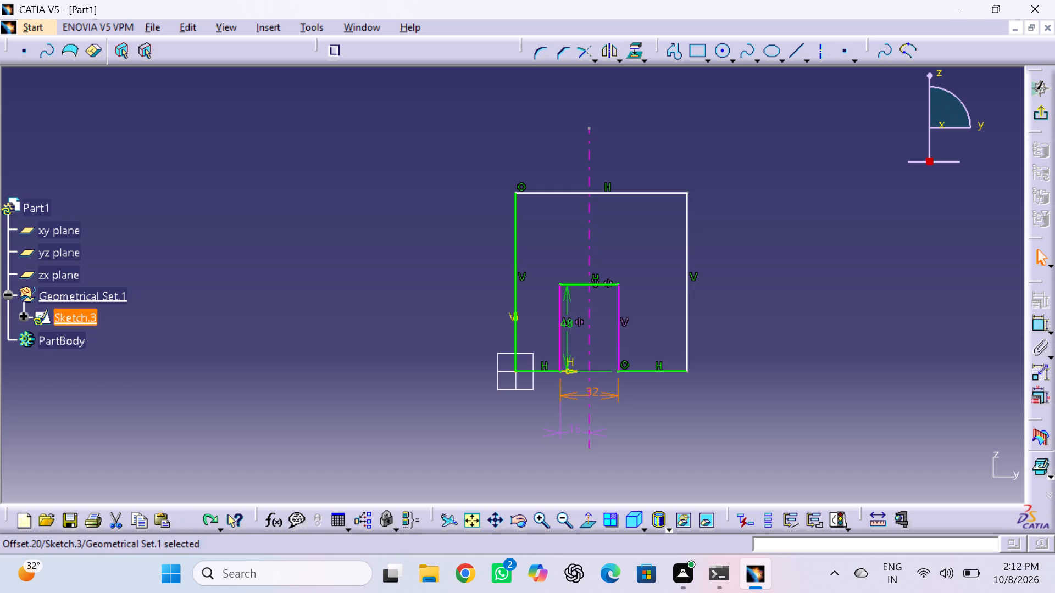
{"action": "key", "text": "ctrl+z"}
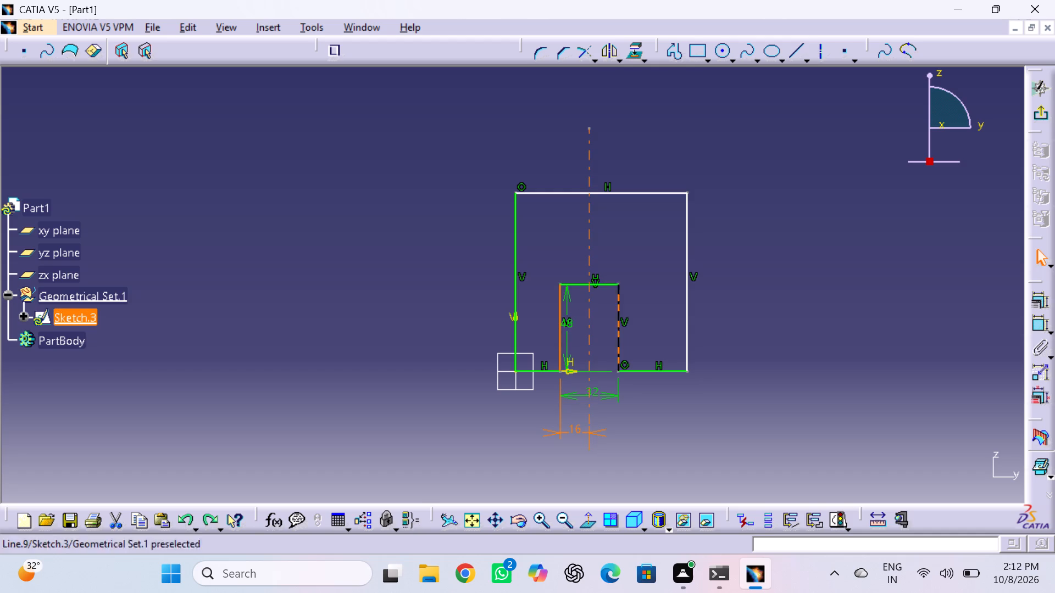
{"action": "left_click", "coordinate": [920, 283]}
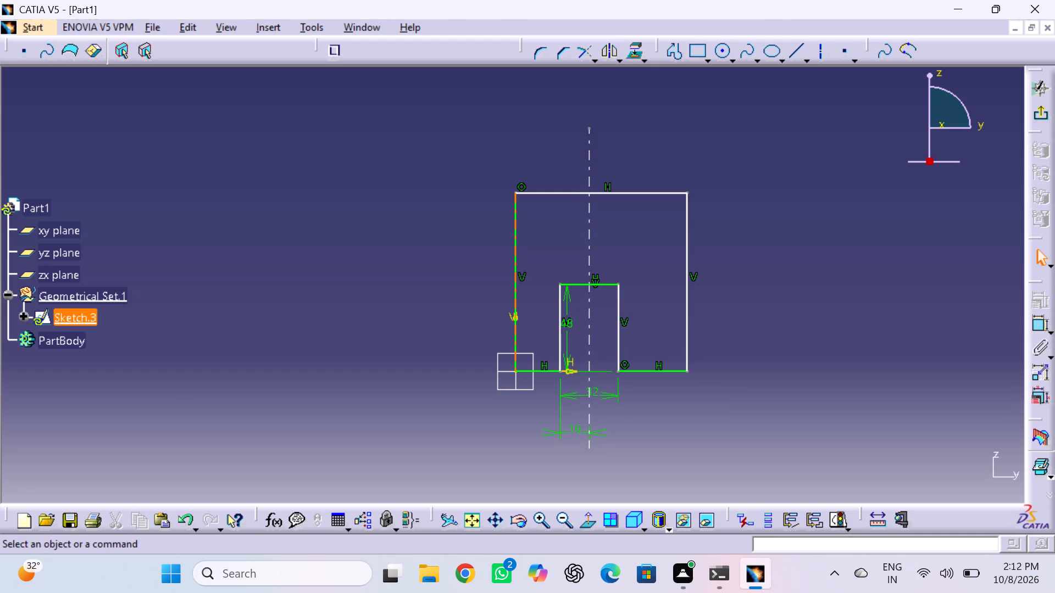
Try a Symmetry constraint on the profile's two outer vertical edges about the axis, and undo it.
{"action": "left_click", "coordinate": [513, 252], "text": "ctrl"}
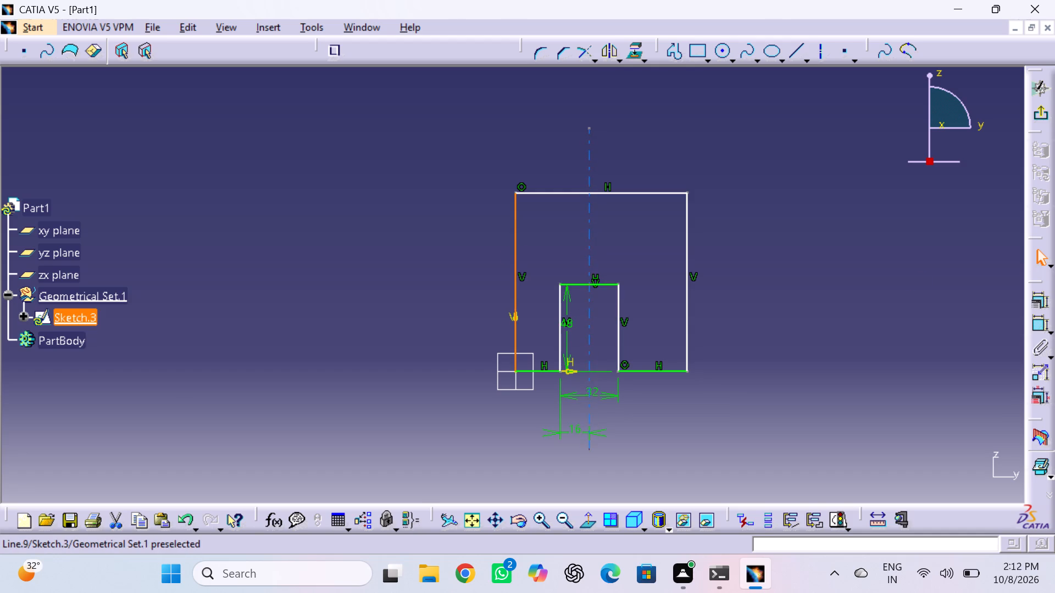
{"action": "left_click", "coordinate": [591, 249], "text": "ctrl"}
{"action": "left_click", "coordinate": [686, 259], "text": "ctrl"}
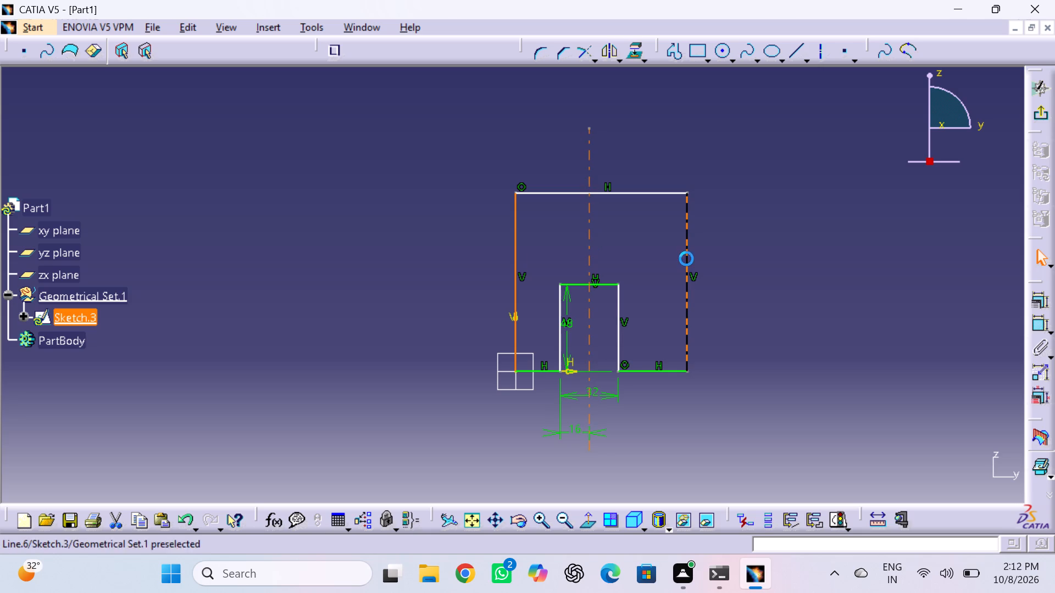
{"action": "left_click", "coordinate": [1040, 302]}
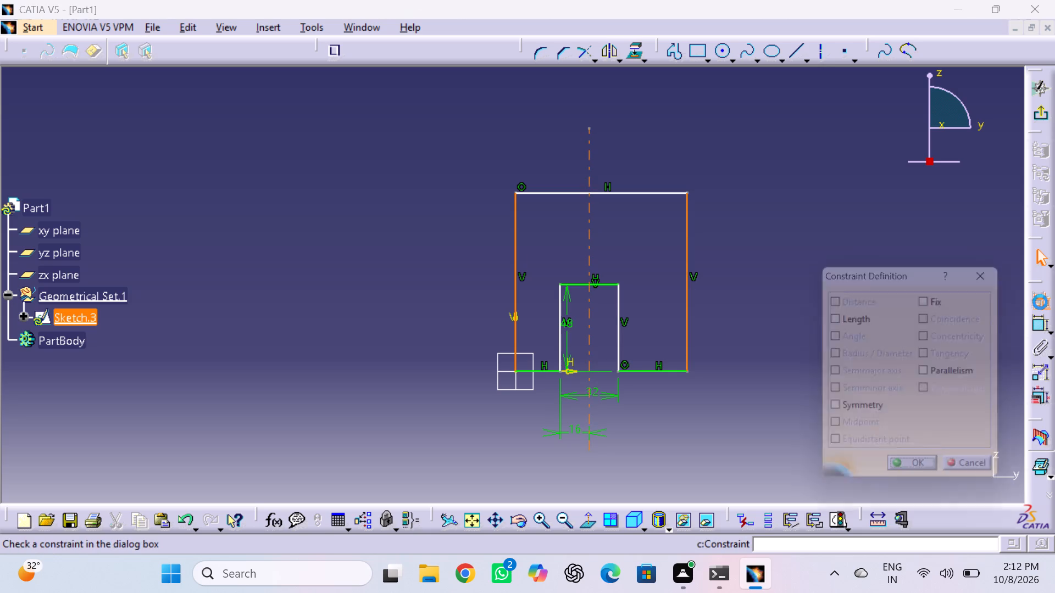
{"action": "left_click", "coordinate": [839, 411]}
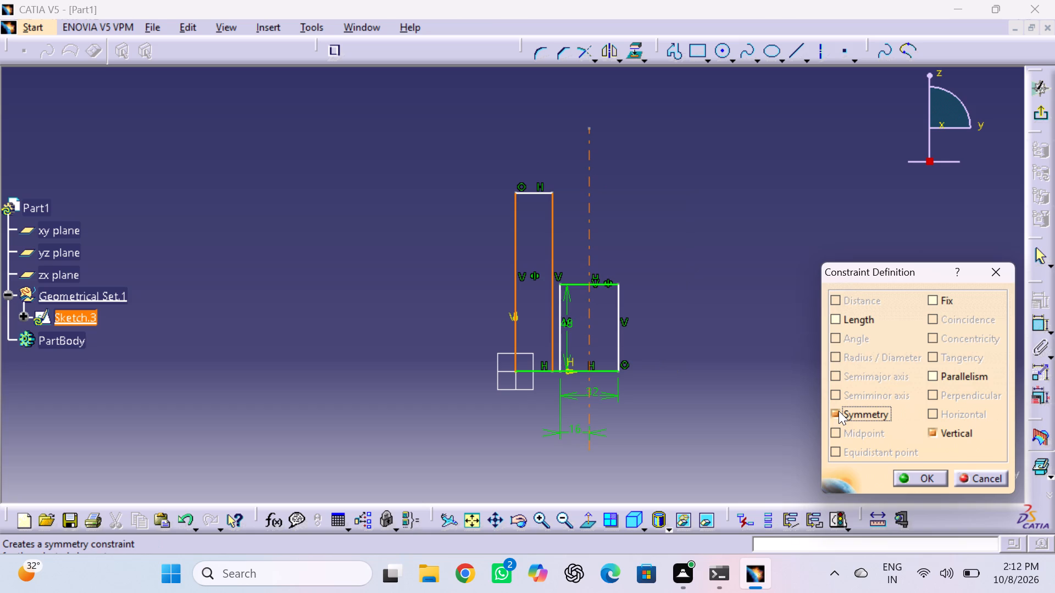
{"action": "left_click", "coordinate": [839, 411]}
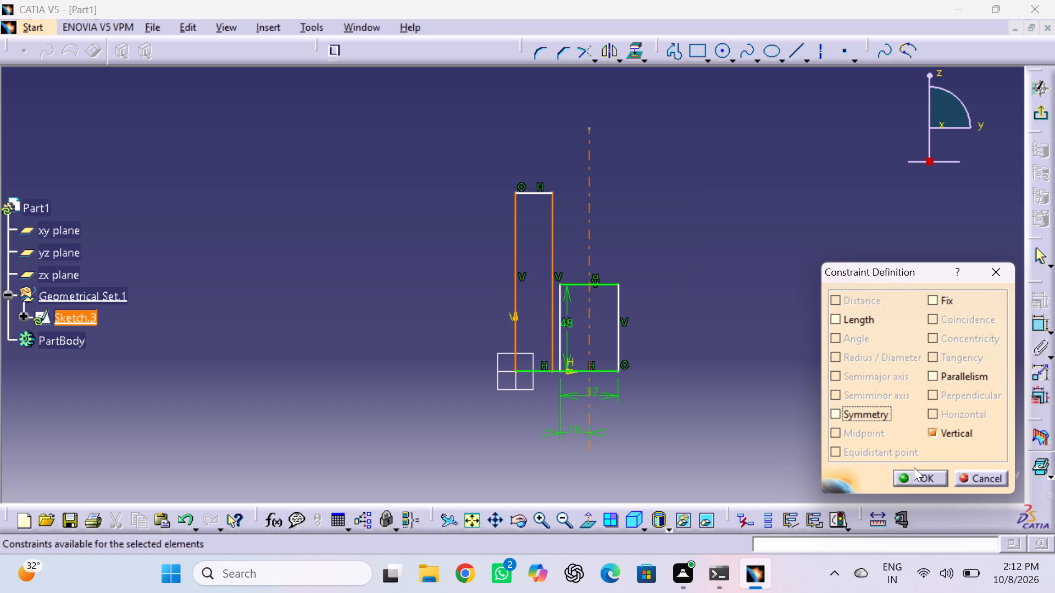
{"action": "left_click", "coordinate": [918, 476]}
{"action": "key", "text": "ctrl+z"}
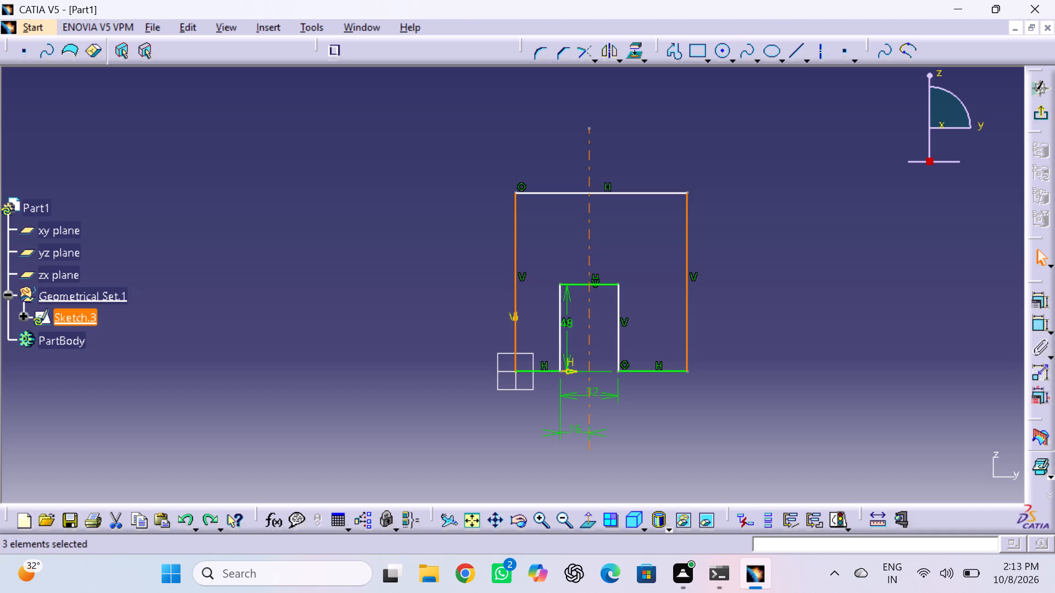
Dimension the distance between the profile's two outer vertical edges below the sketch and set it to 76 mm.
{"action": "double_click", "coordinate": [1039, 326]}
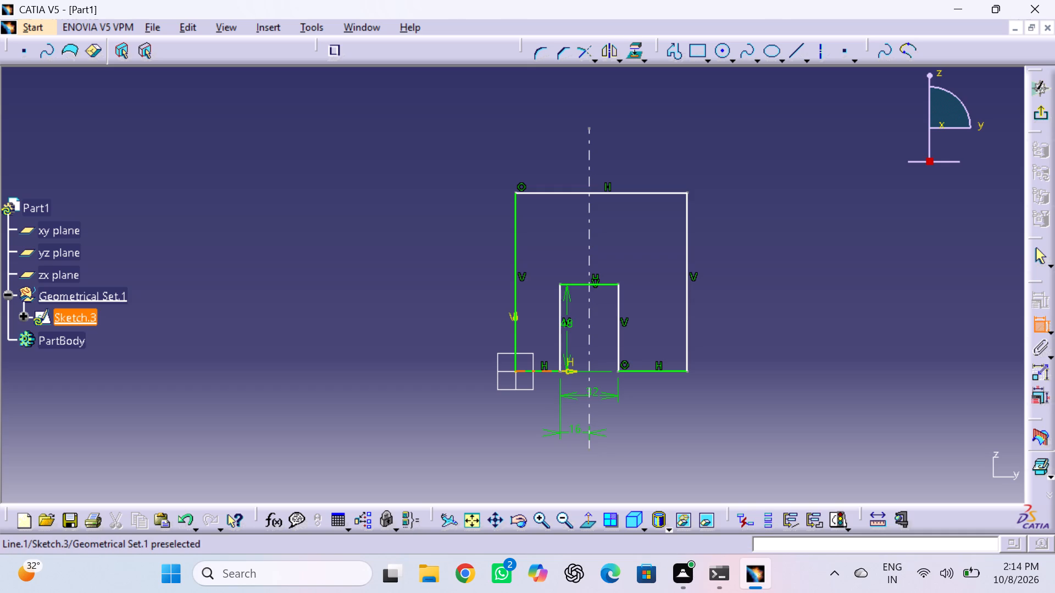
{"action": "left_click", "coordinate": [515, 342]}
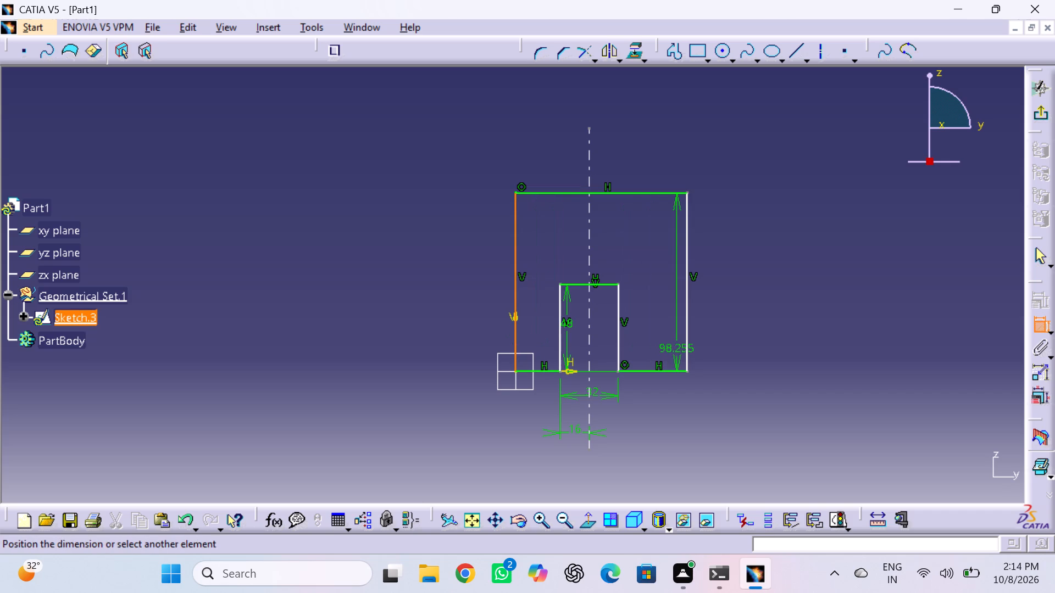
{"action": "left_click", "coordinate": [686, 355]}
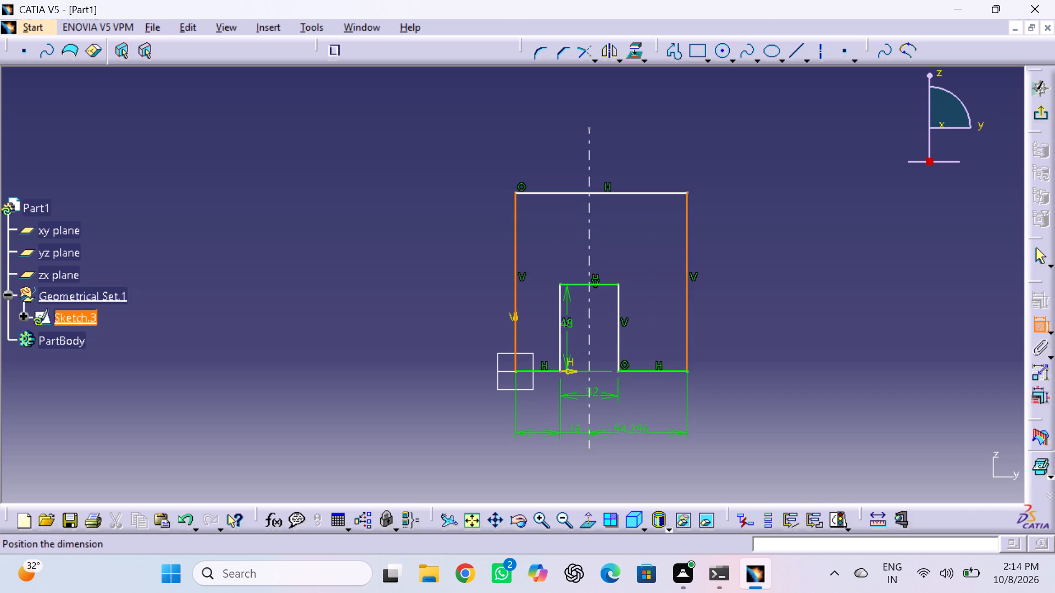
{"action": "left_click", "coordinate": [590, 465]}
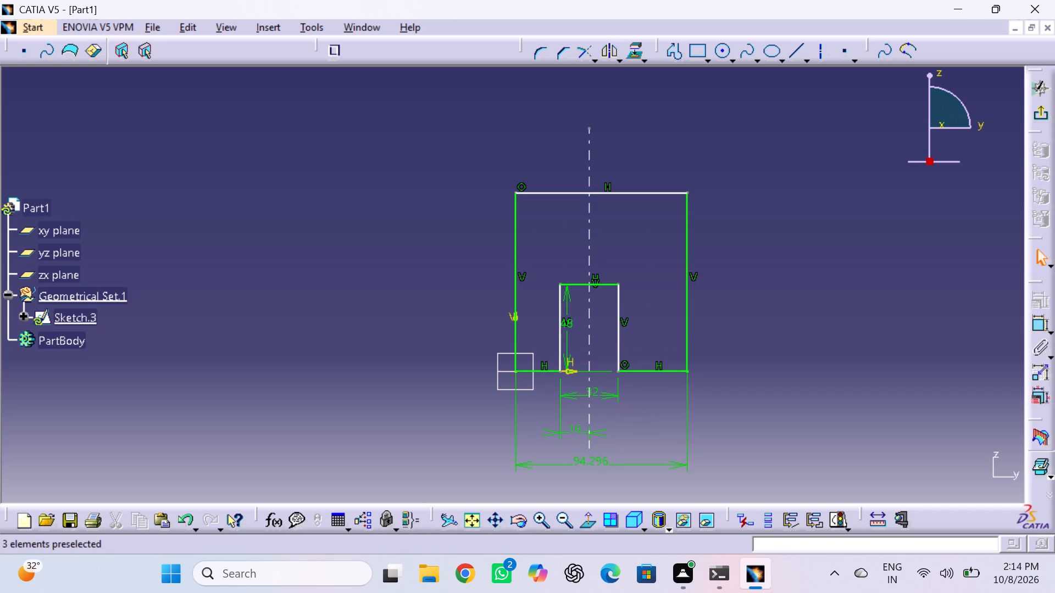
{"action": "double_click", "coordinate": [588, 460]}
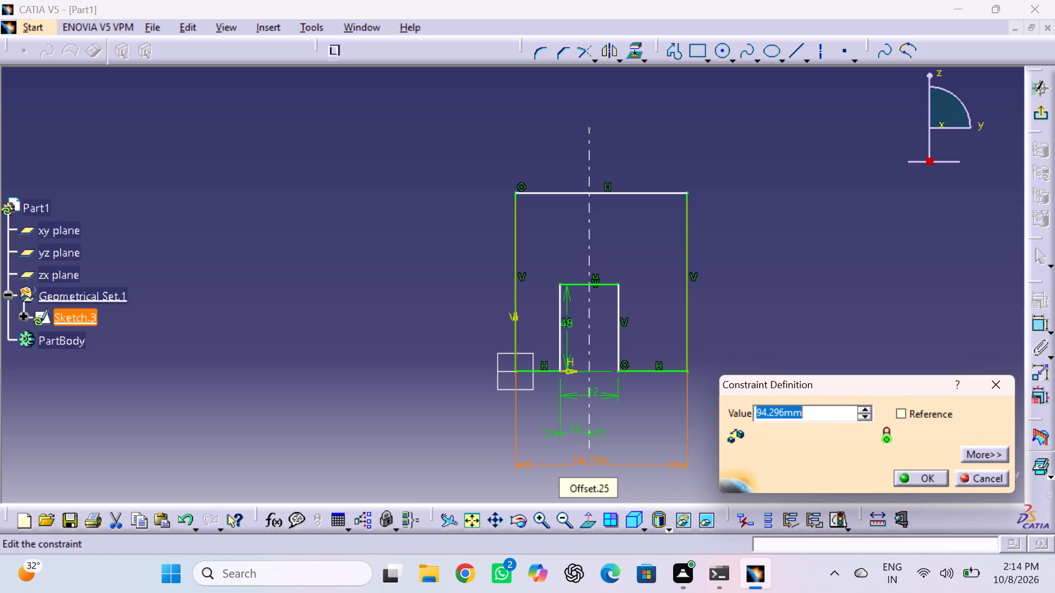
{"action": "type", "text": "76"}
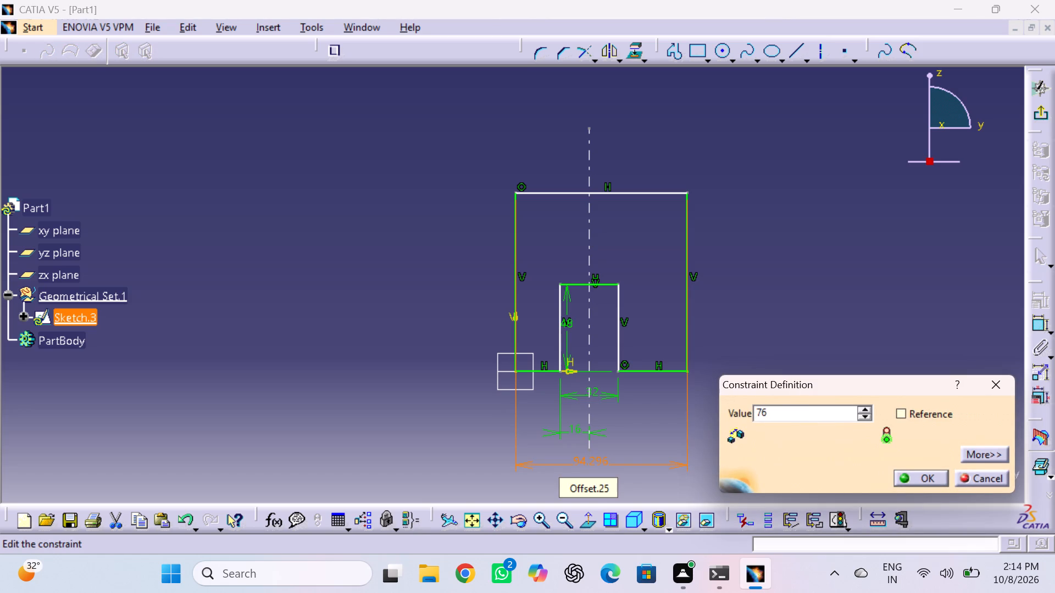
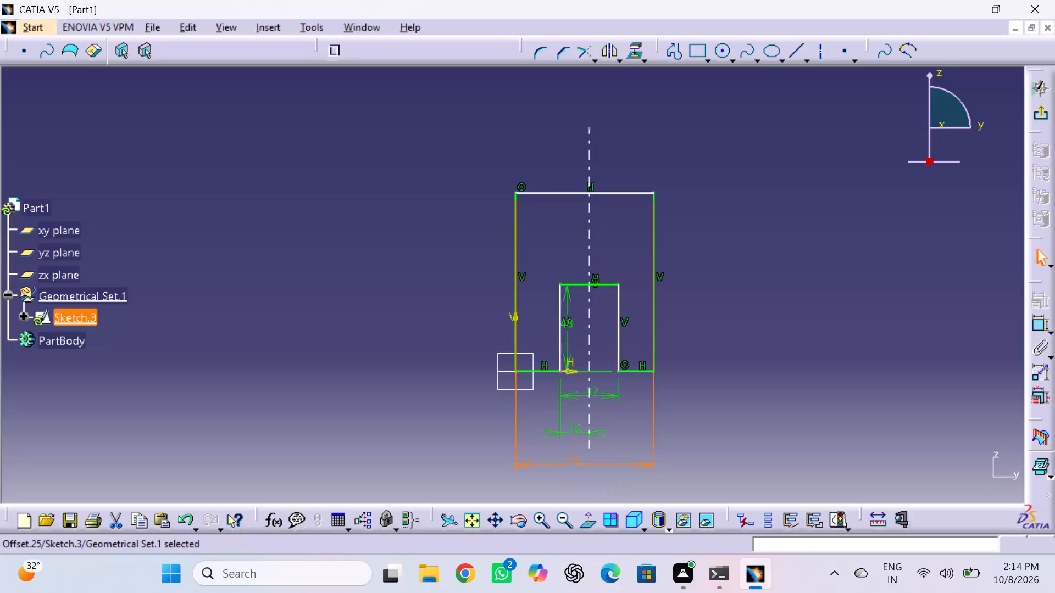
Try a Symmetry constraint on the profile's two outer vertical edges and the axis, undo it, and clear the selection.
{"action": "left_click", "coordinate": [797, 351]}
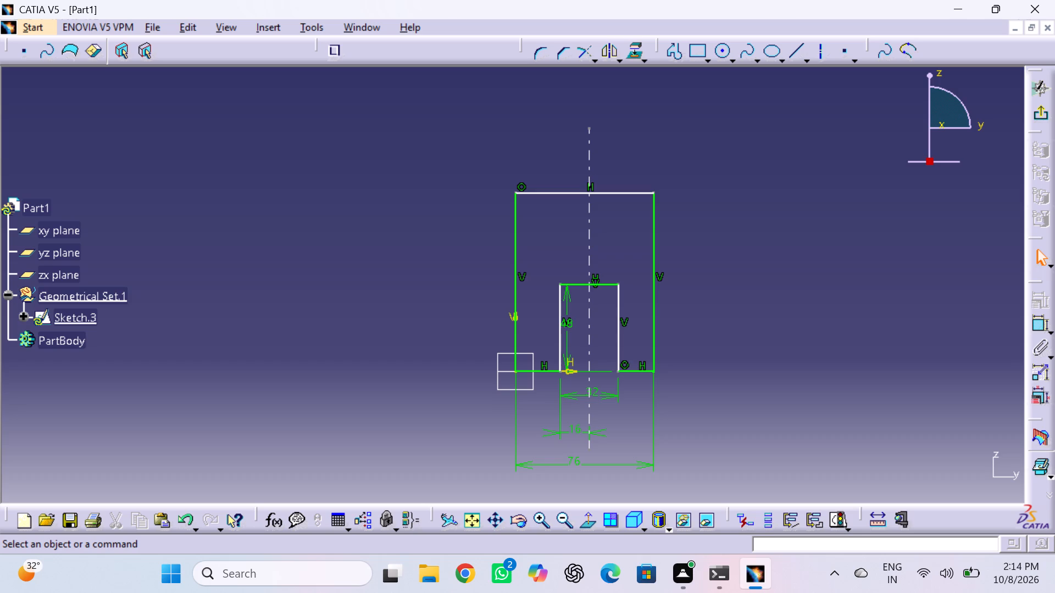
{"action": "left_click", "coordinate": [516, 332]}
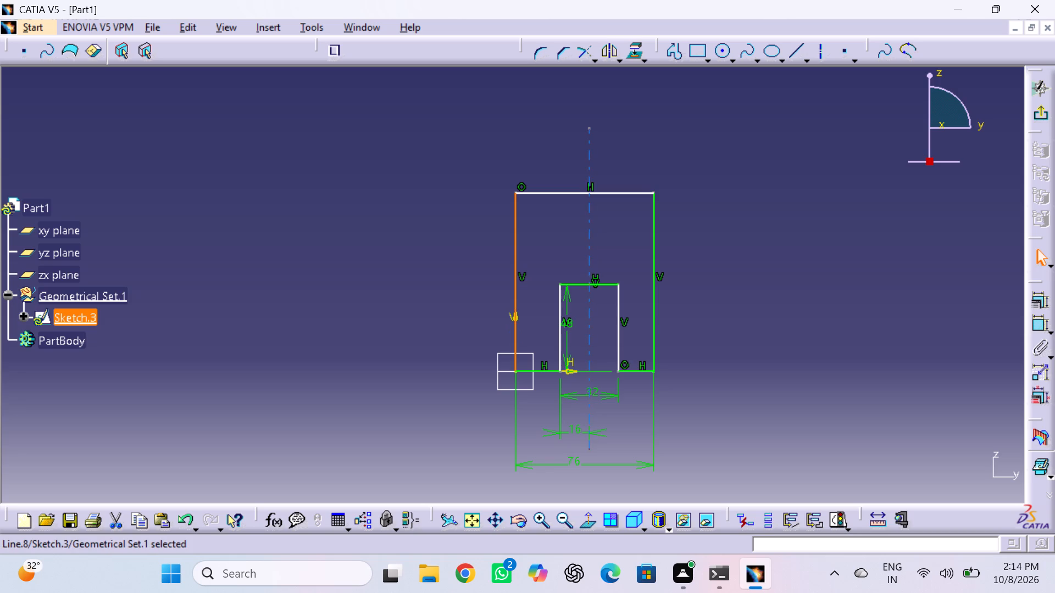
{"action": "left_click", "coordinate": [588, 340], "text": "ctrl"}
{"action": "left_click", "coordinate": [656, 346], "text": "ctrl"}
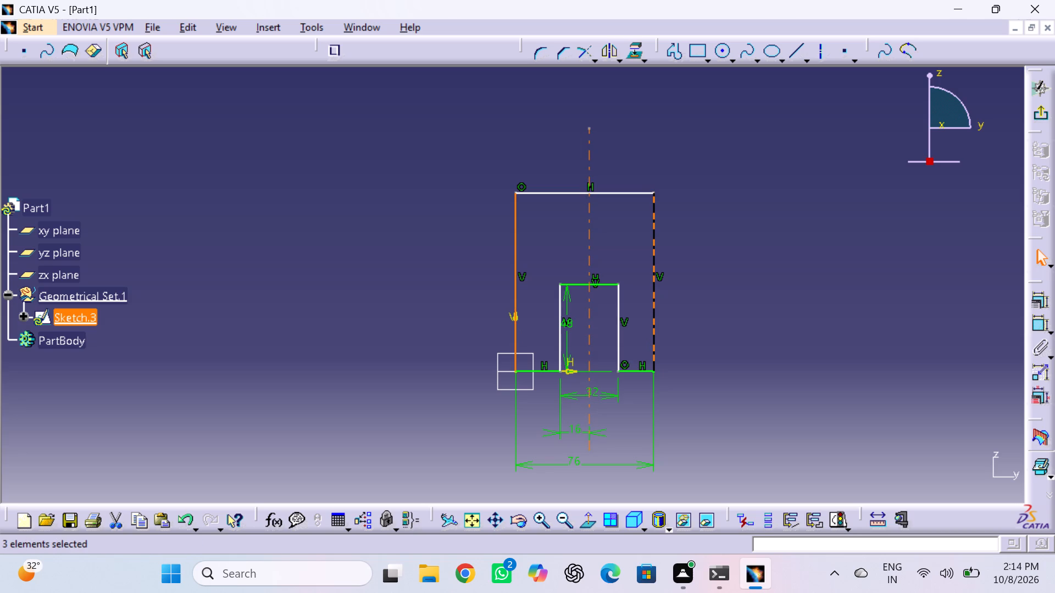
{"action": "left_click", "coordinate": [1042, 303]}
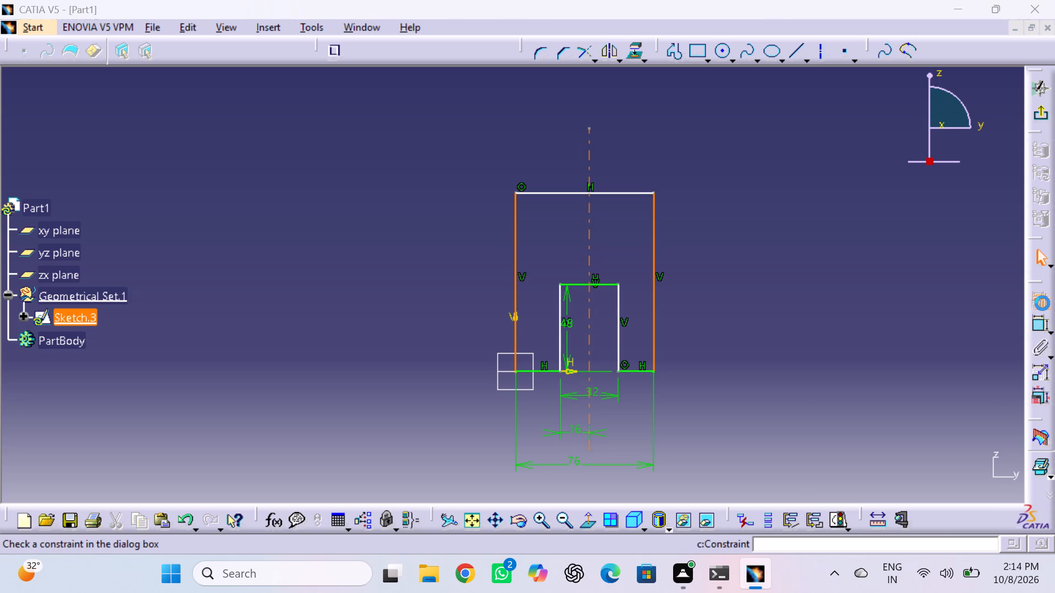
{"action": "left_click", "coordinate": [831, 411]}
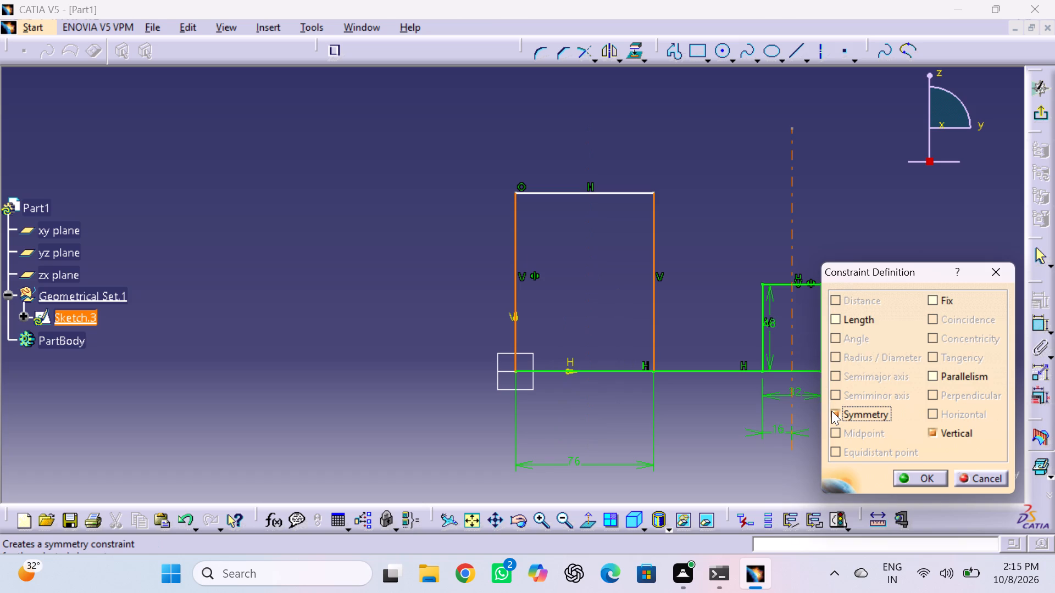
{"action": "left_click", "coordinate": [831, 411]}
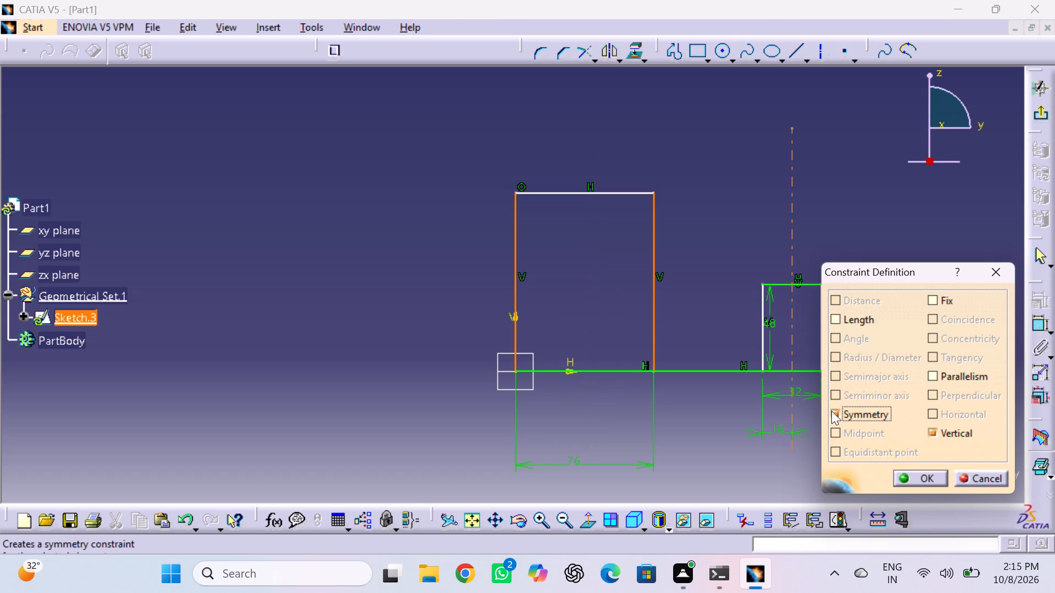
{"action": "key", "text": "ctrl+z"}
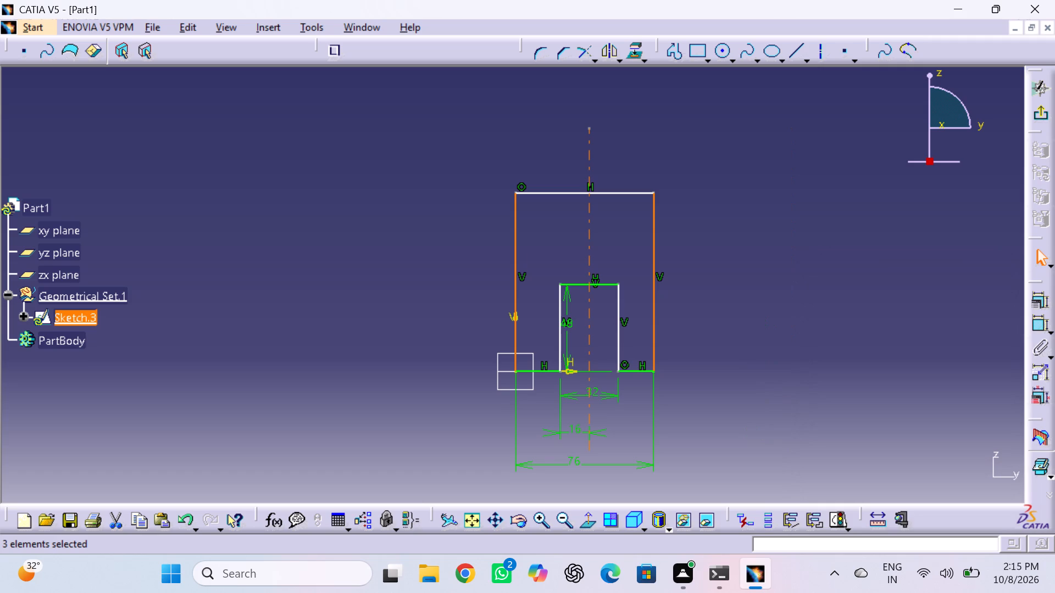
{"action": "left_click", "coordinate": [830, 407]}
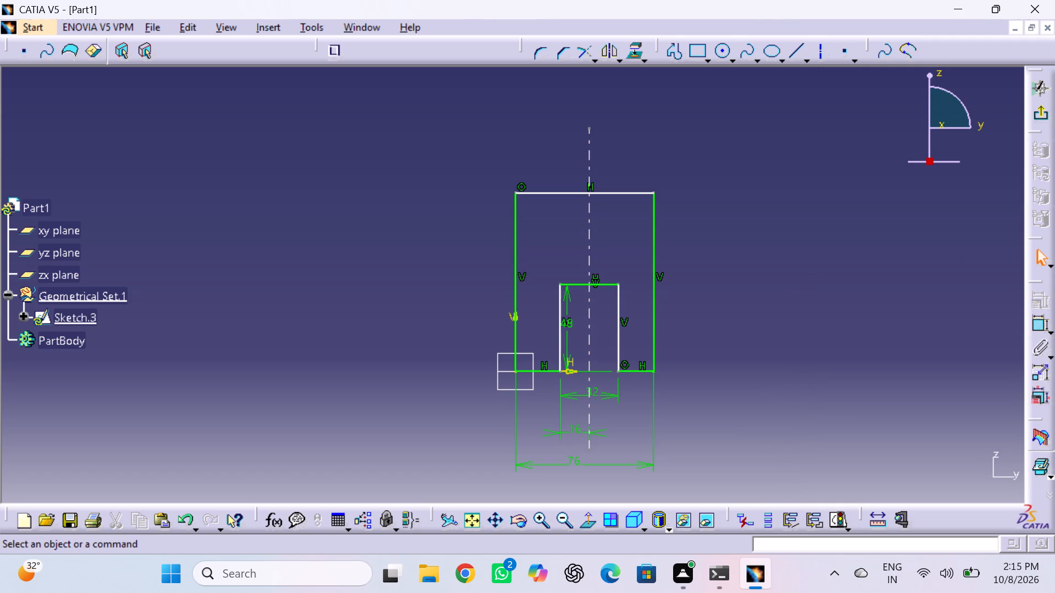
Dimension the length of the profile's right outer vertical edge, placing the dimension to the right of the profile.
{"action": "left_click", "coordinate": [1034, 323]}
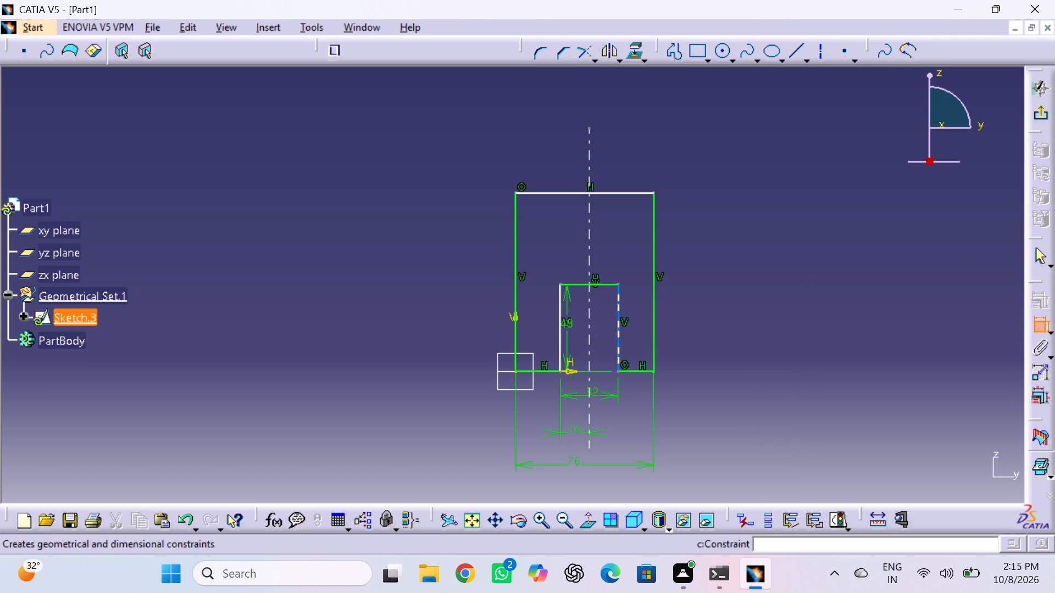
{"action": "left_click", "coordinate": [654, 302]}
{"action": "left_click", "coordinate": [717, 302]}
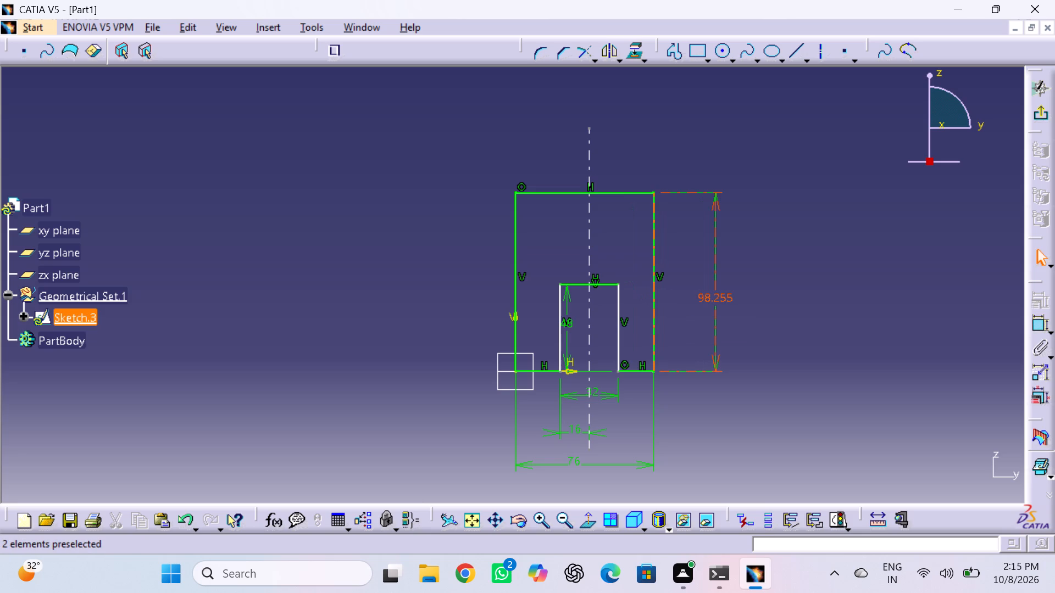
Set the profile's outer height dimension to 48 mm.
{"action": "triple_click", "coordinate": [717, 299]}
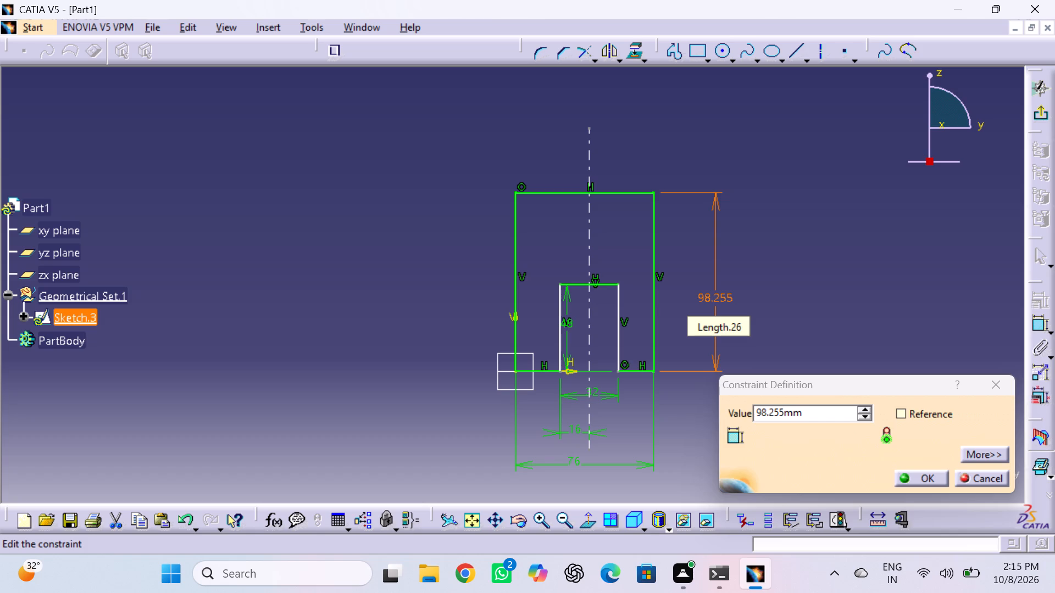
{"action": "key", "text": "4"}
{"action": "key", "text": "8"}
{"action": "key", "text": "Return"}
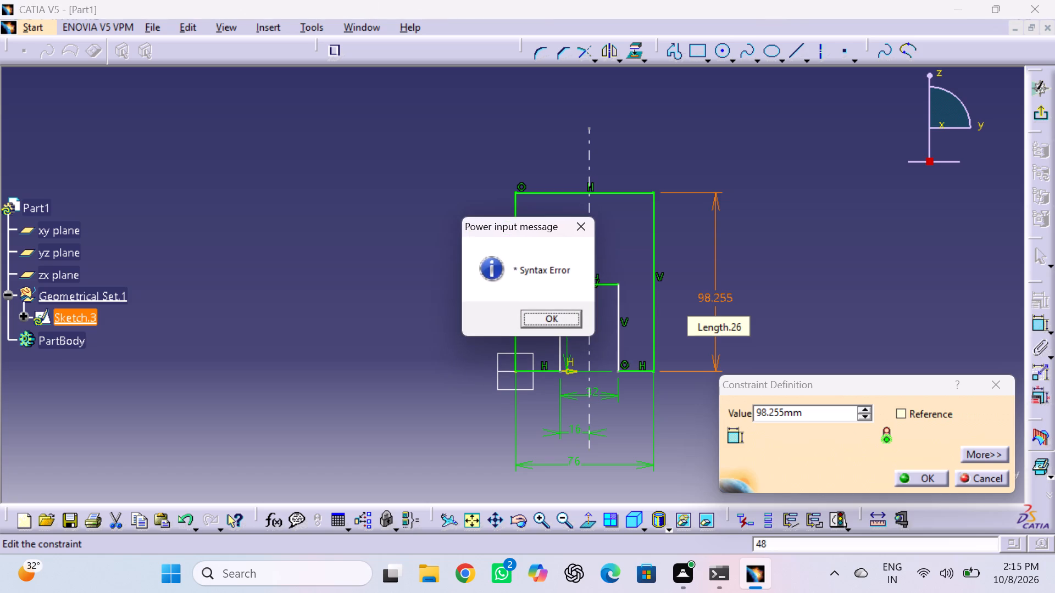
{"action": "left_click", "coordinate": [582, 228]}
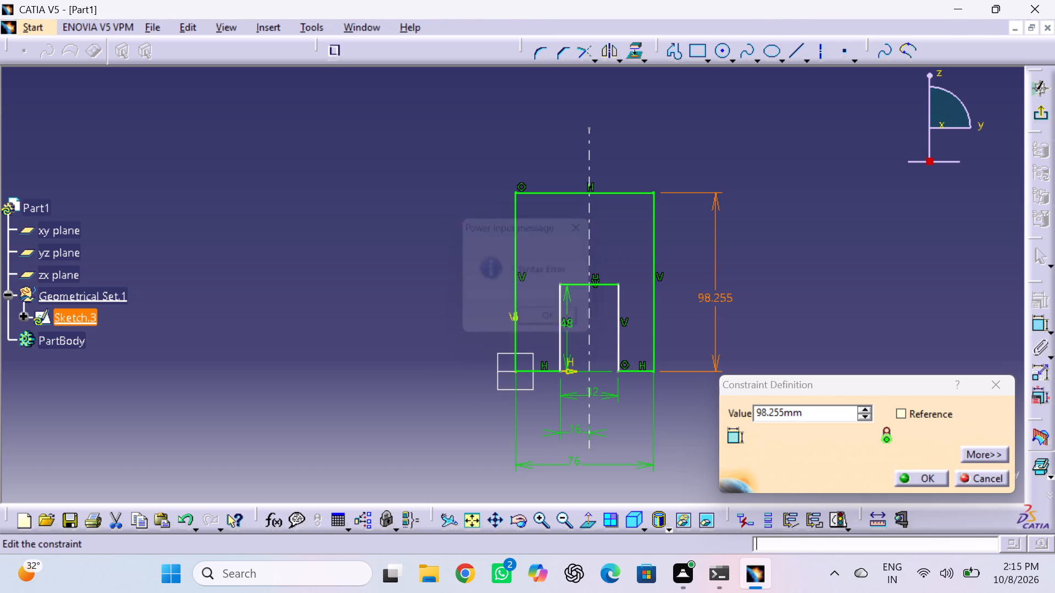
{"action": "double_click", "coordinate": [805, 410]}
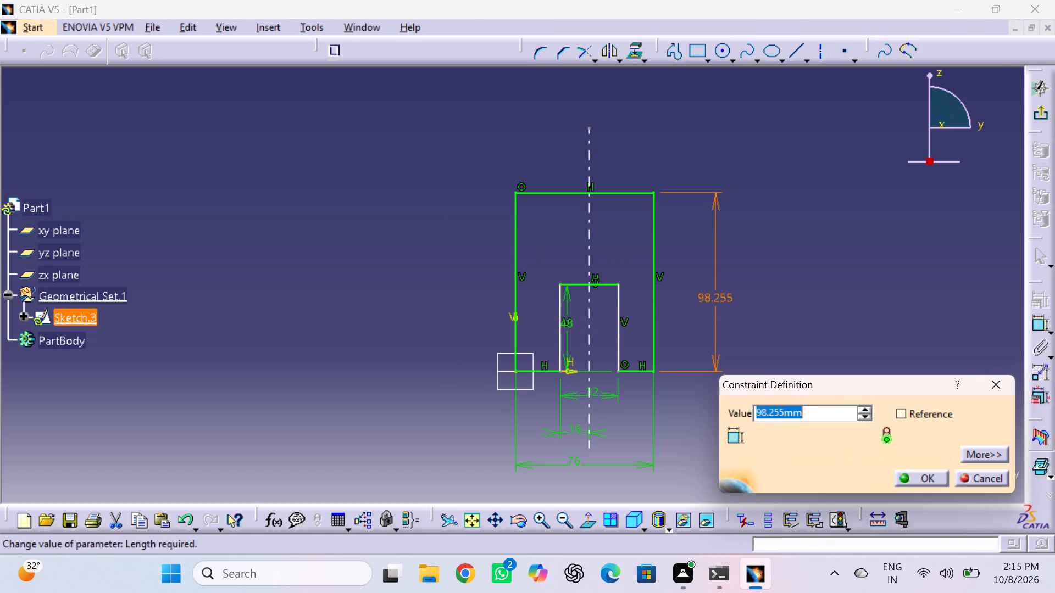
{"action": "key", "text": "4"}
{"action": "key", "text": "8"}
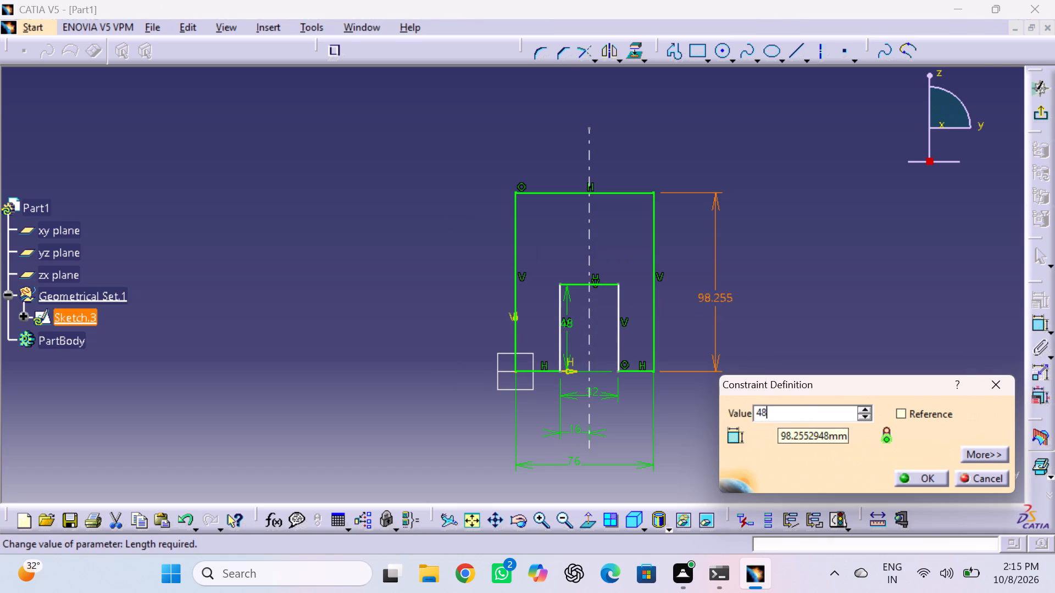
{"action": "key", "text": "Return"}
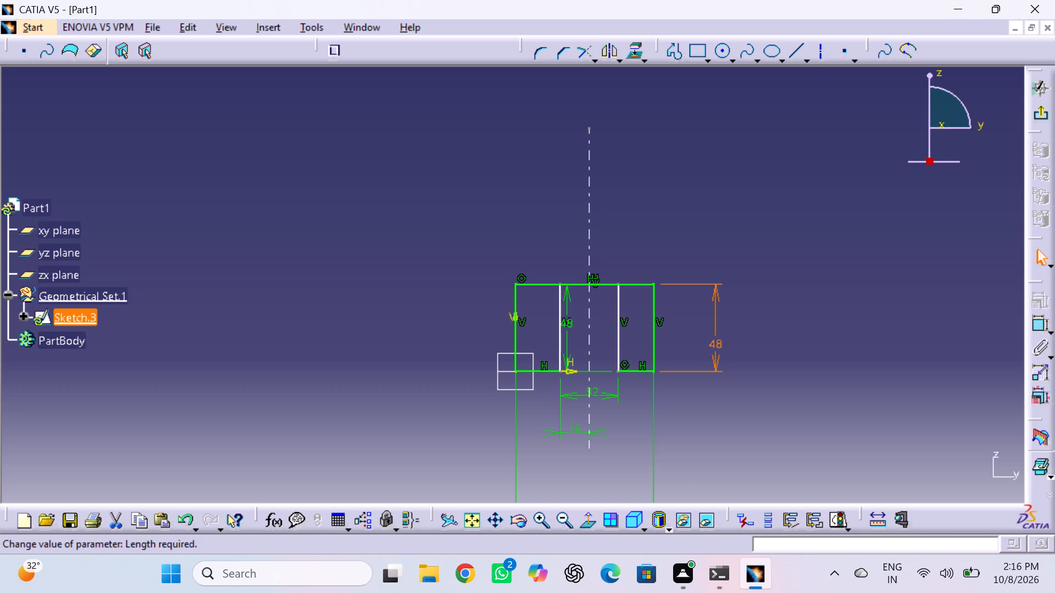
Set the profile's outer height dimension to 84 mm.
{"action": "double_click", "coordinate": [717, 345]}
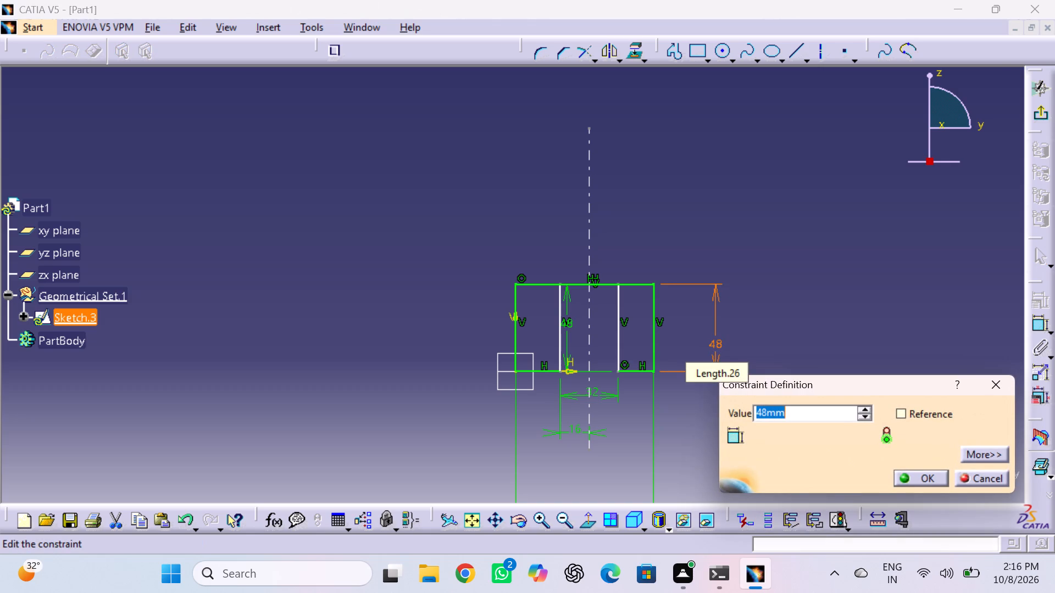
{"action": "key", "text": "8"}
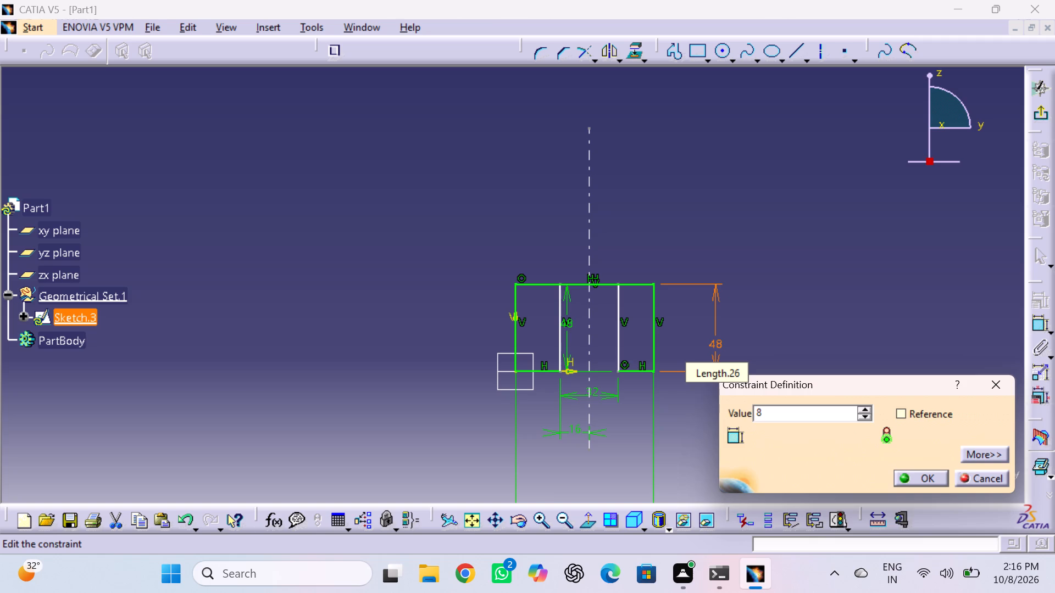
{"action": "key", "text": "4"}
{"action": "key", "text": "Return"}
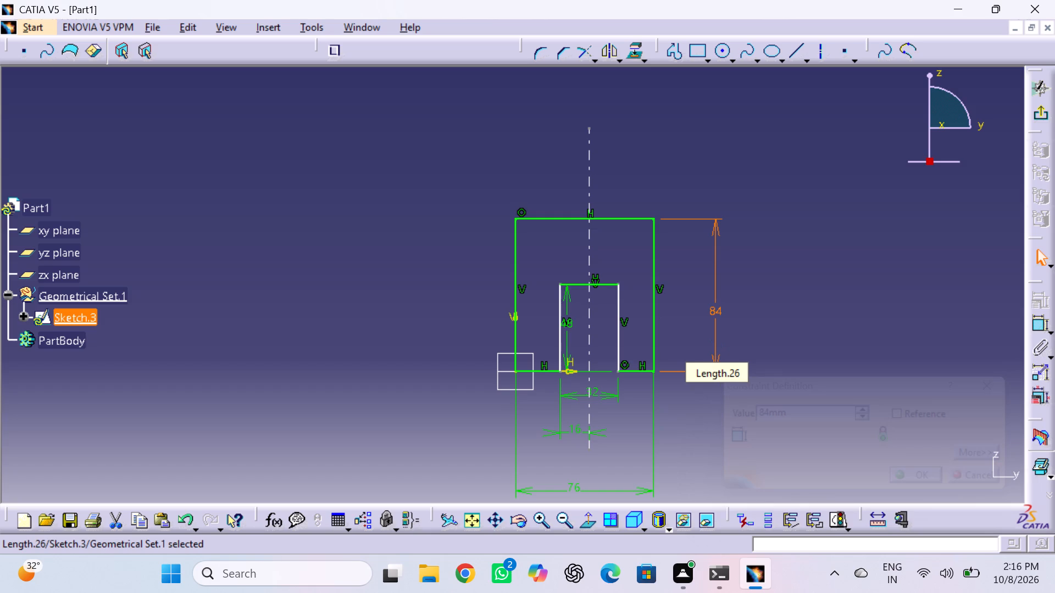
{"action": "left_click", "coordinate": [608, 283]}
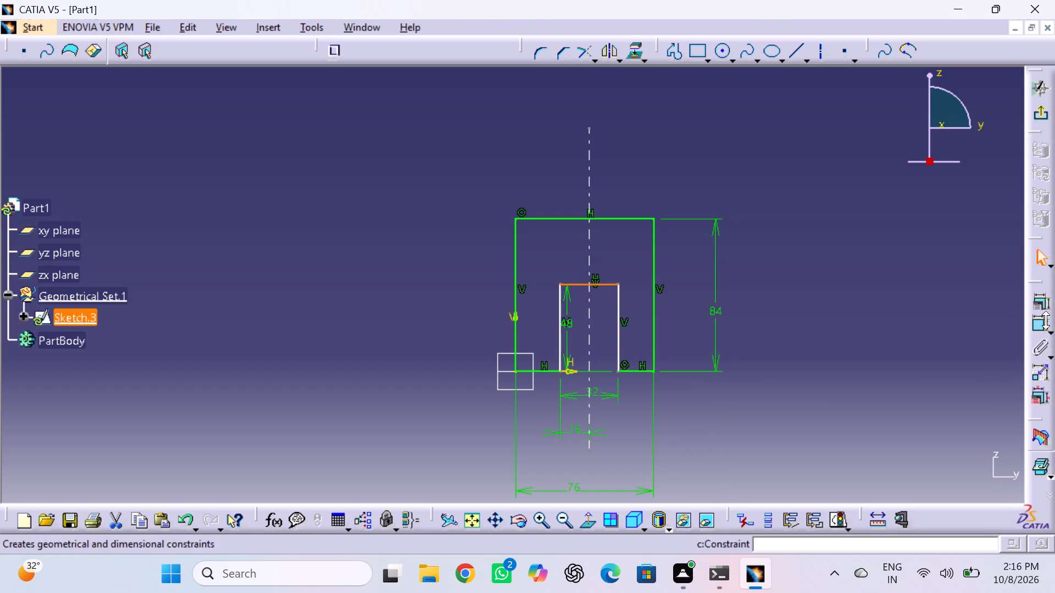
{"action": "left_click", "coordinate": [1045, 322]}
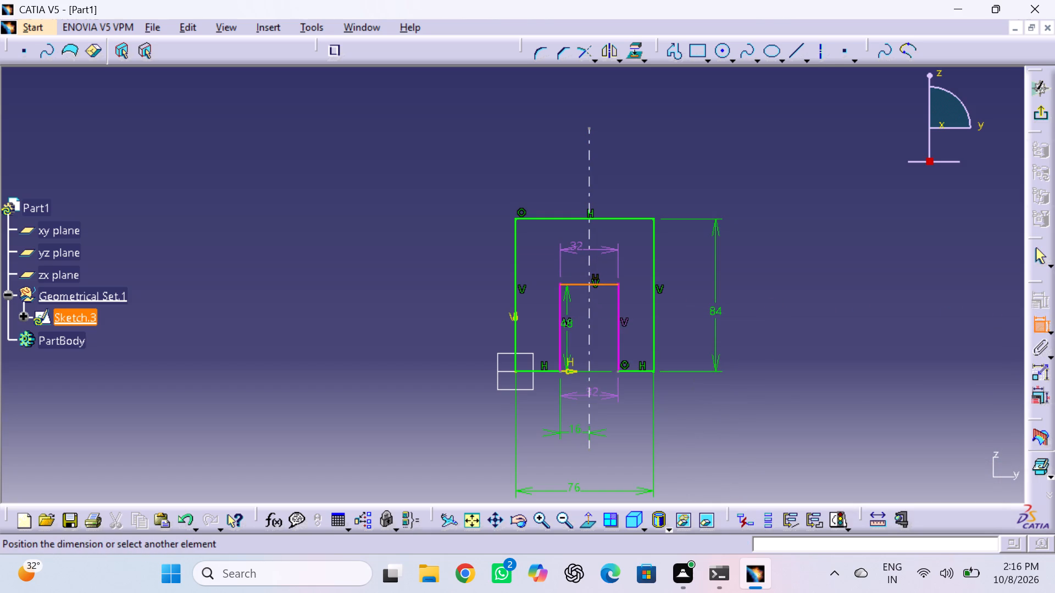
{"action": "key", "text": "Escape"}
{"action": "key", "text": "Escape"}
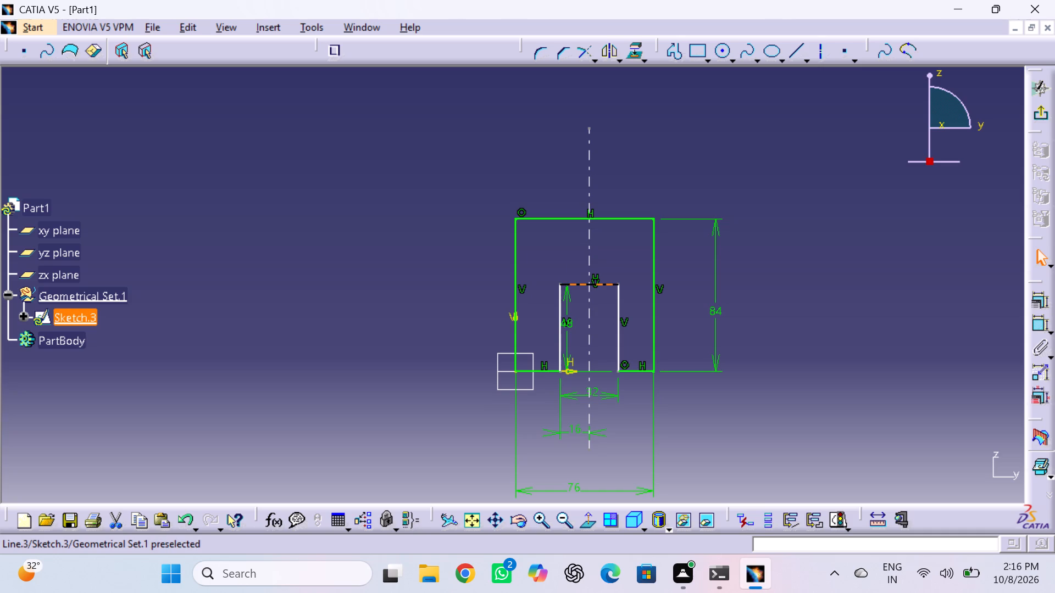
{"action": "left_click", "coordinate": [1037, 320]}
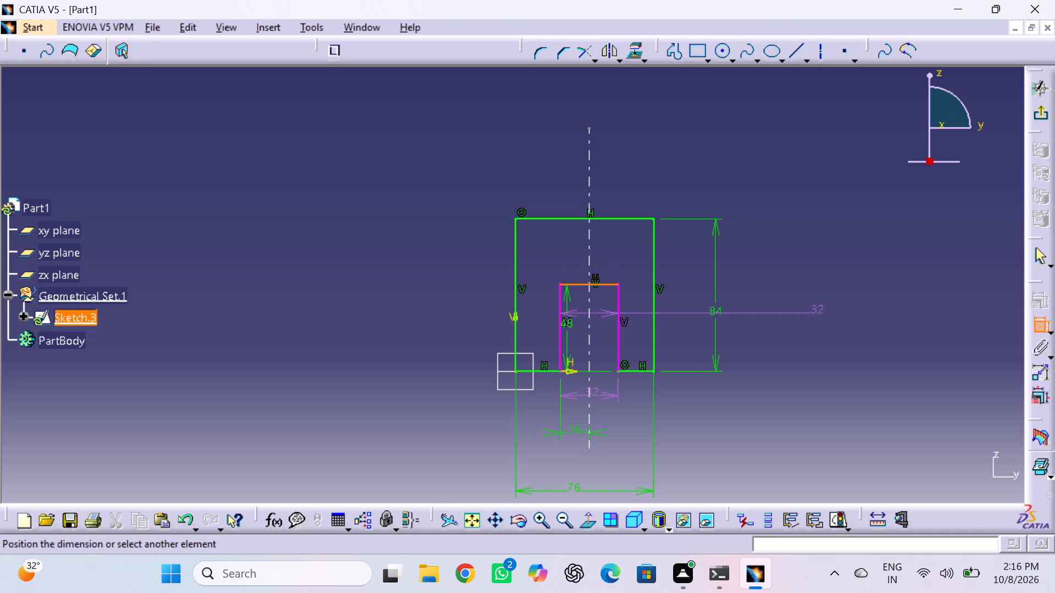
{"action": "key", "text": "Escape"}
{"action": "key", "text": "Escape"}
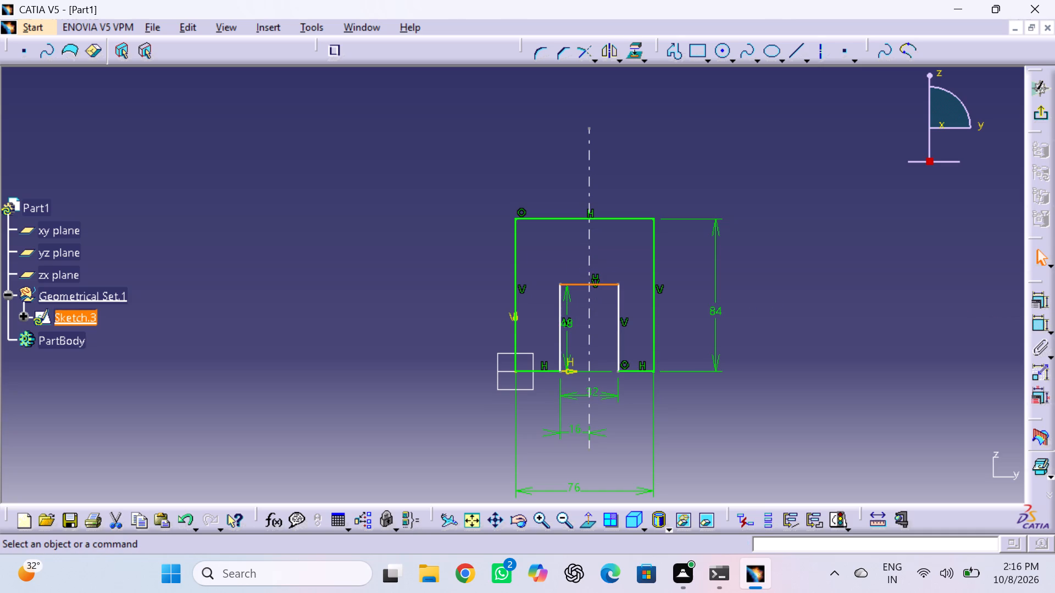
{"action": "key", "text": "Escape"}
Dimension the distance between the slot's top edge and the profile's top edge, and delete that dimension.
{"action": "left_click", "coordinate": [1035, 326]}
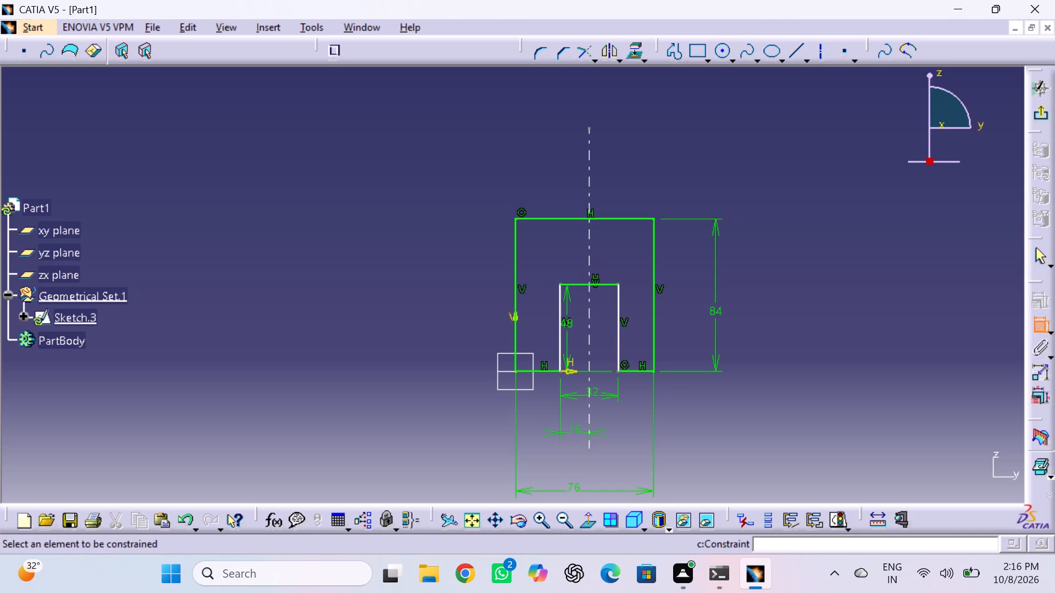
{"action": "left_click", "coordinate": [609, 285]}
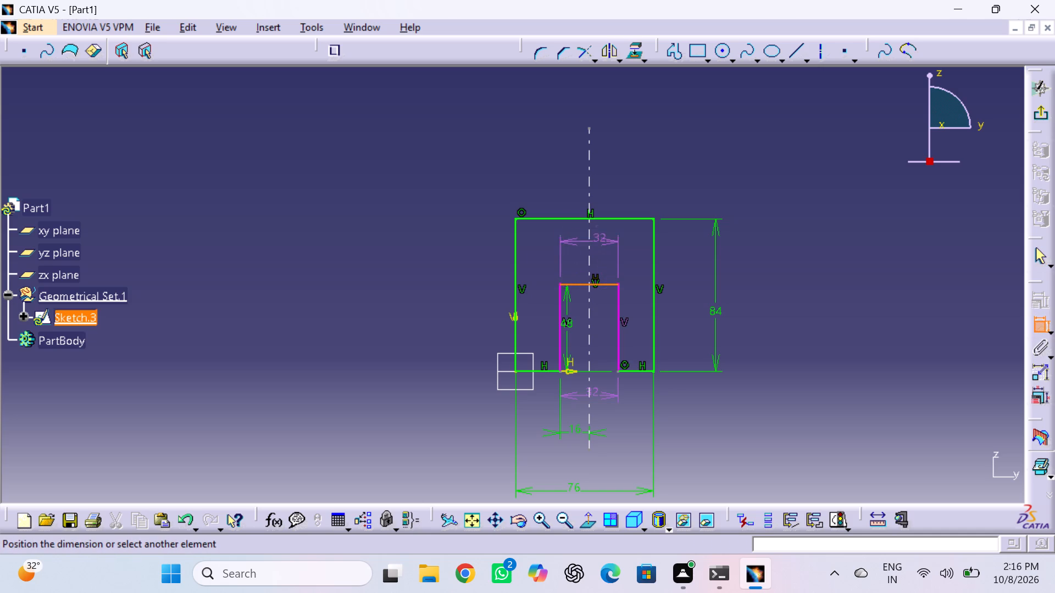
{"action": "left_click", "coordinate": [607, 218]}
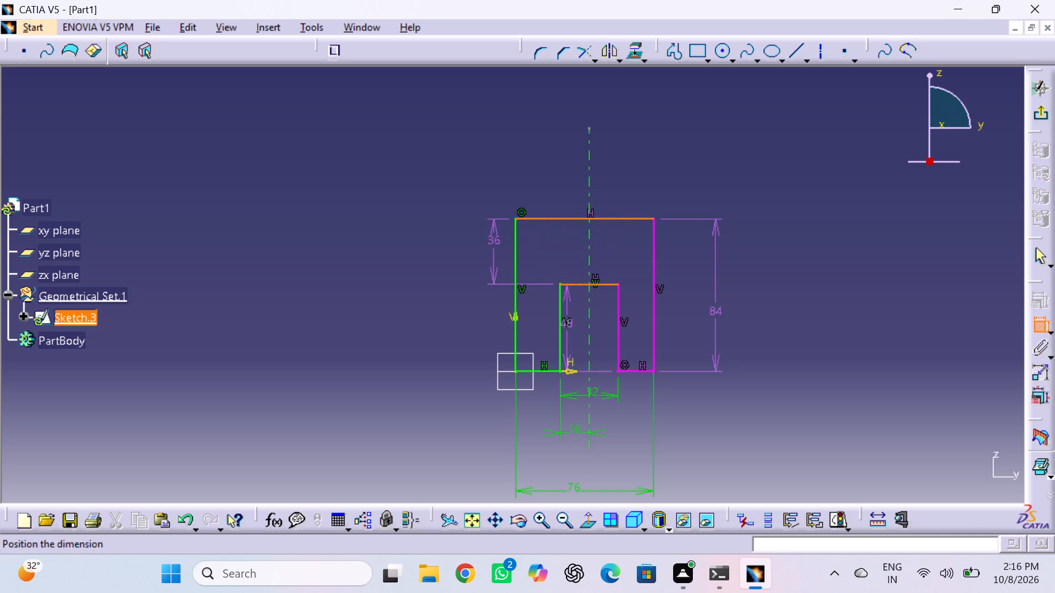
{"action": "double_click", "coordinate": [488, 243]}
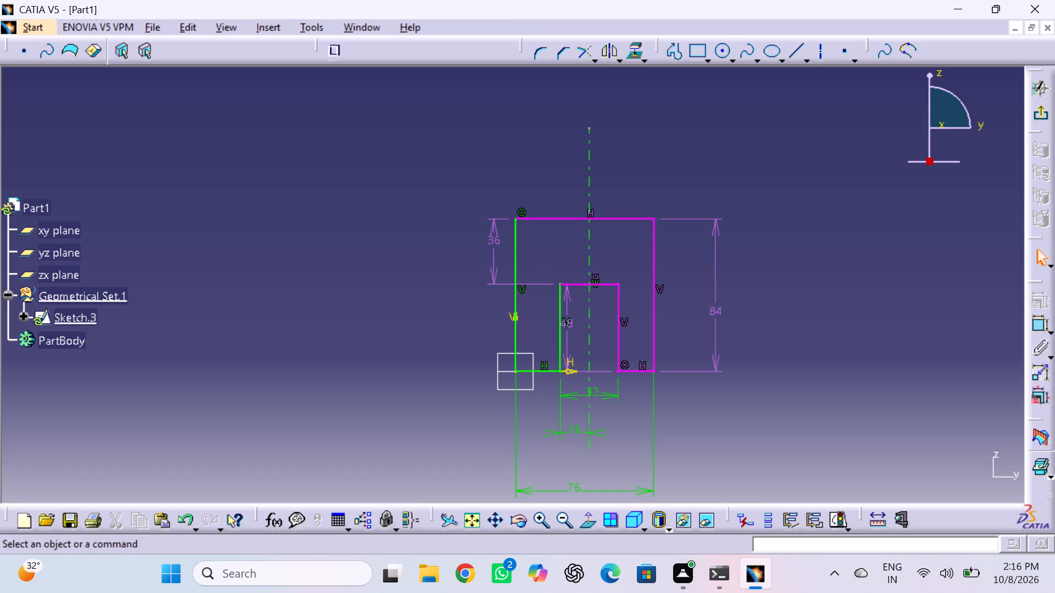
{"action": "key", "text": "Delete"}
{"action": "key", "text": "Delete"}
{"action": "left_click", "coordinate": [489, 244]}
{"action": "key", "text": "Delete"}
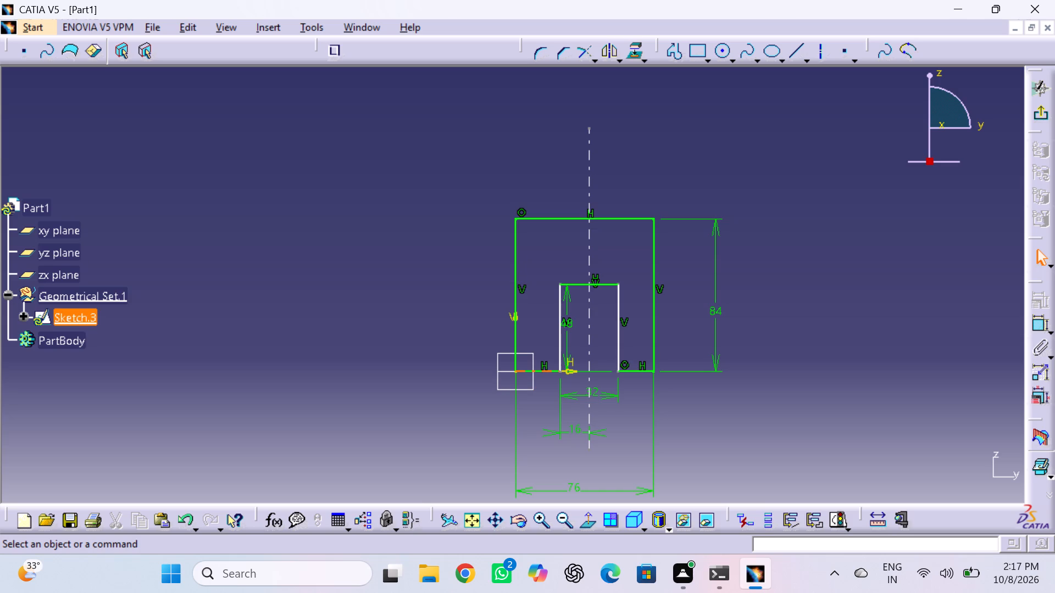
Dimension the length of the bottom edge of the profile's left leg, placing the dimension just below it.
{"action": "left_click", "coordinate": [1038, 323]}
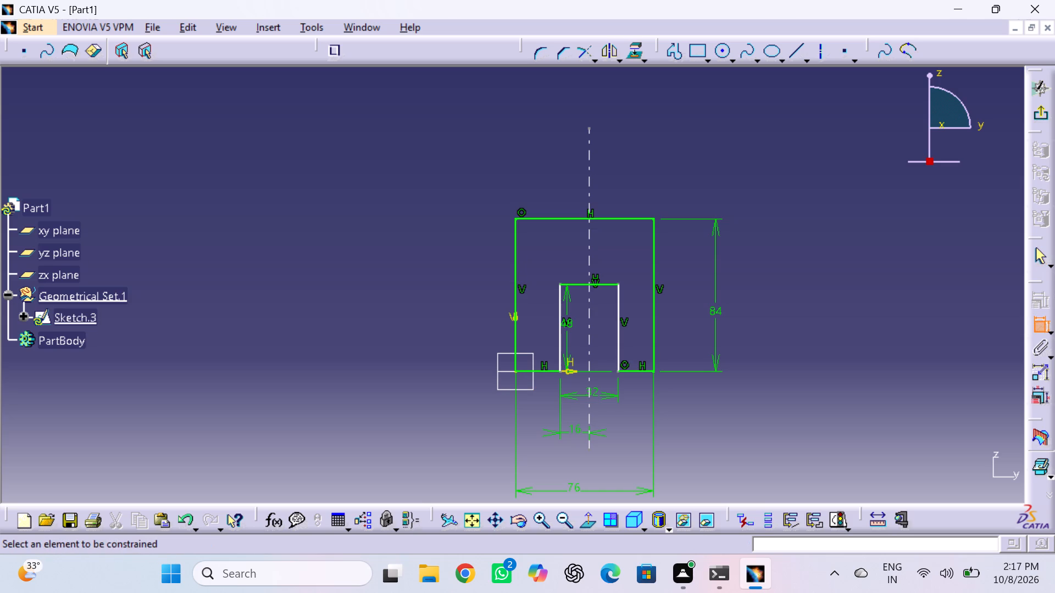
{"action": "left_click", "coordinate": [541, 373]}
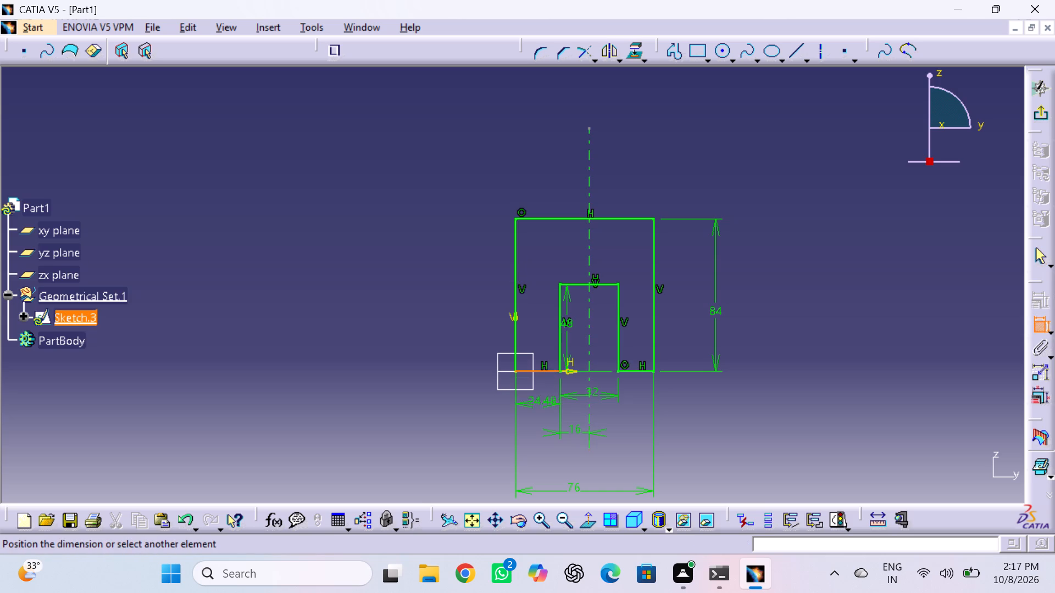
{"action": "left_click", "coordinate": [537, 402]}
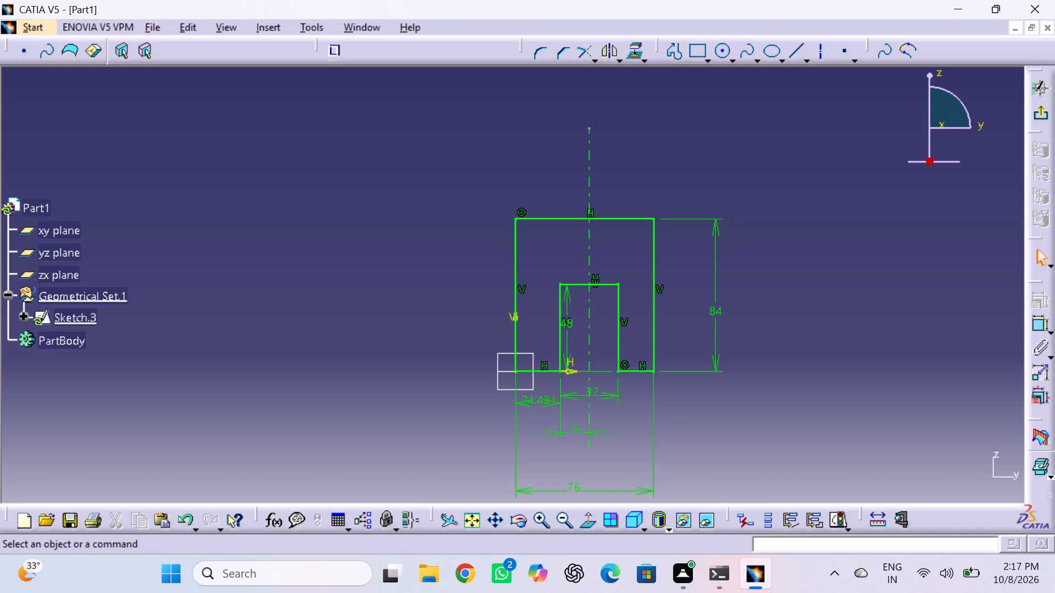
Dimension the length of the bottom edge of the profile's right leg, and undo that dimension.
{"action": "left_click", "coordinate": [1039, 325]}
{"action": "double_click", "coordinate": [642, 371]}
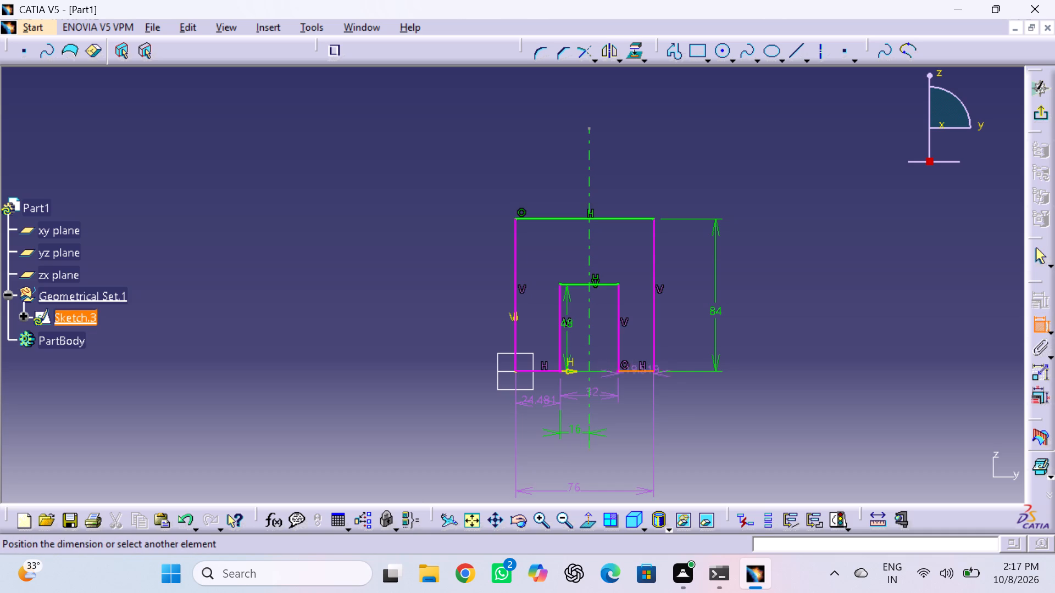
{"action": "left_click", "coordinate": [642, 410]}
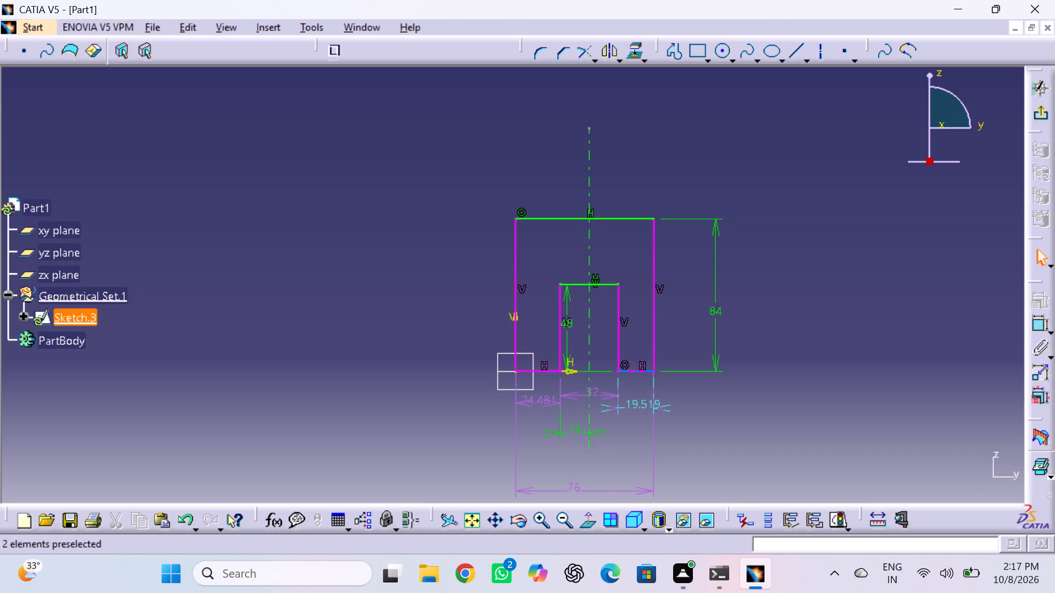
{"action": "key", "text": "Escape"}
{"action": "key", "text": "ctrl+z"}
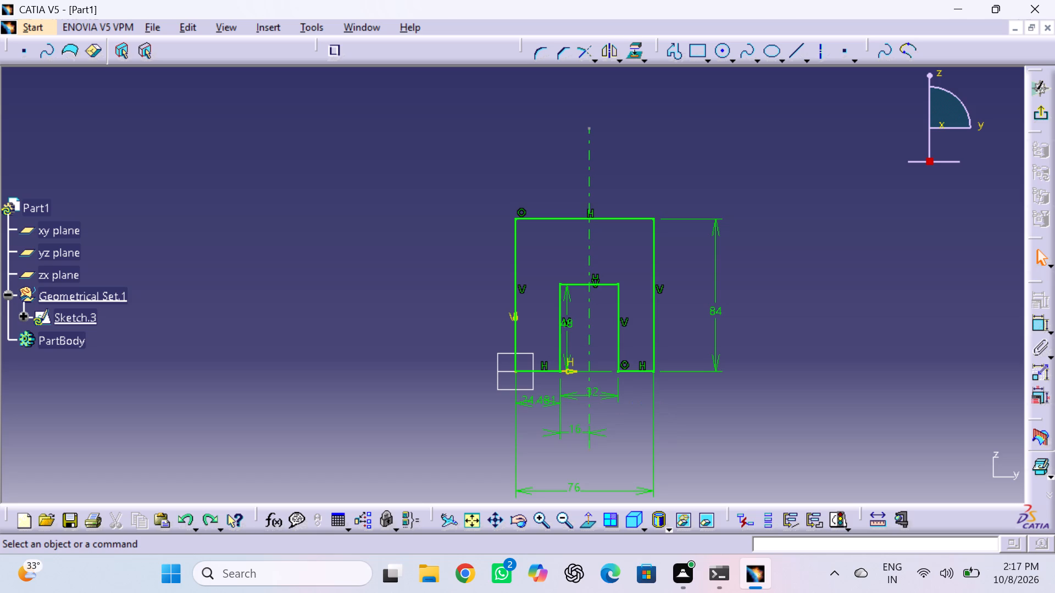
Undo the length dimension on the bottom edge of the profile's left leg.
{"action": "key", "text": "ctrl+z"}
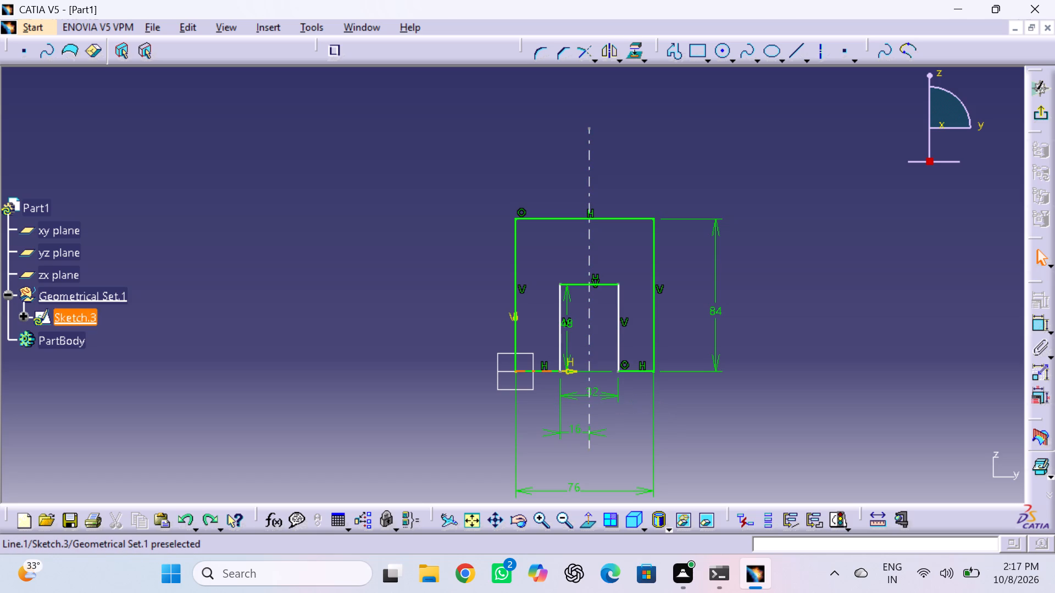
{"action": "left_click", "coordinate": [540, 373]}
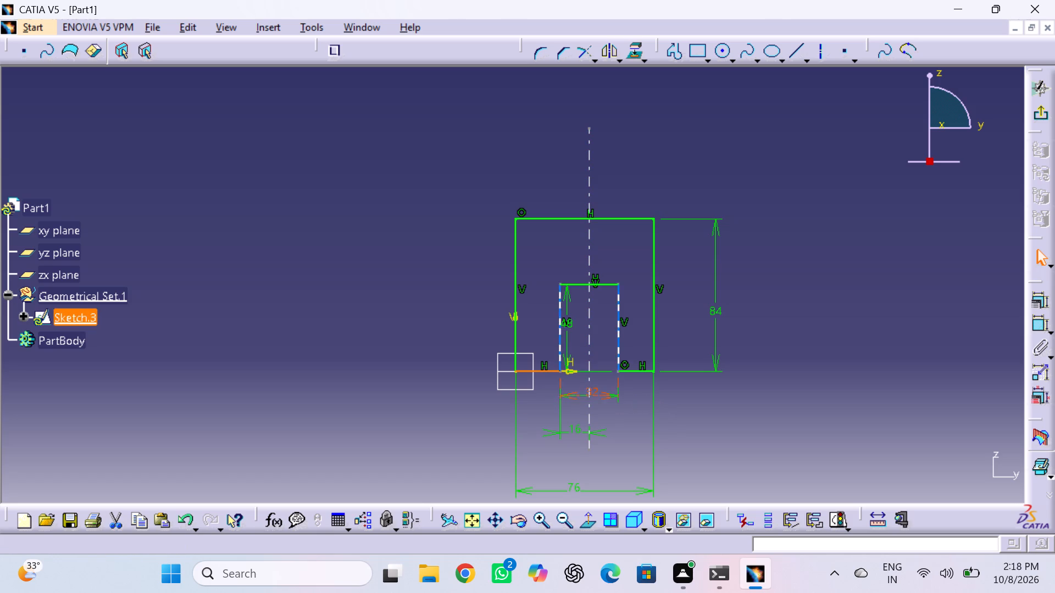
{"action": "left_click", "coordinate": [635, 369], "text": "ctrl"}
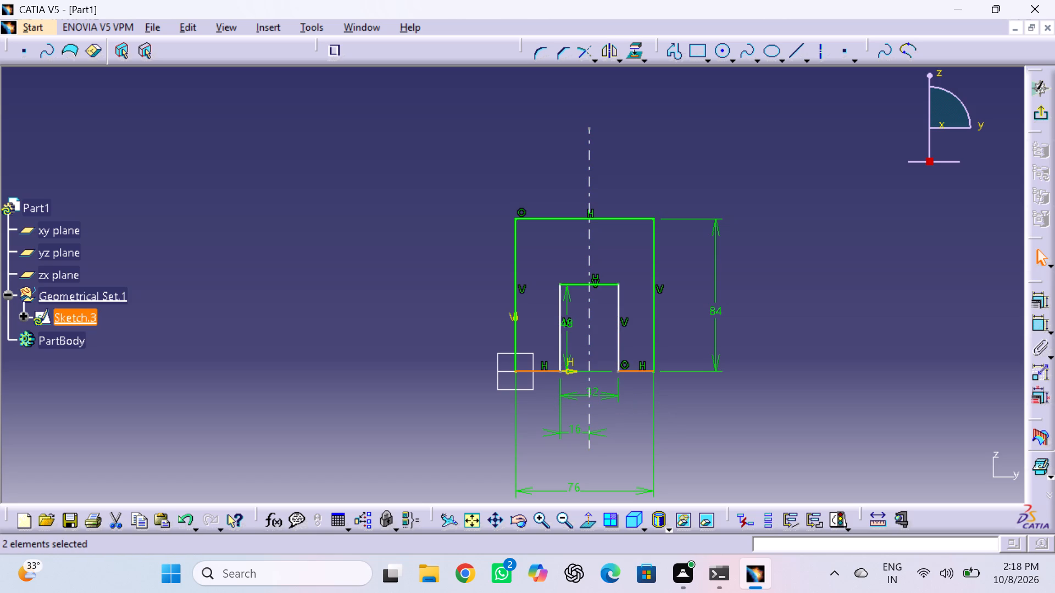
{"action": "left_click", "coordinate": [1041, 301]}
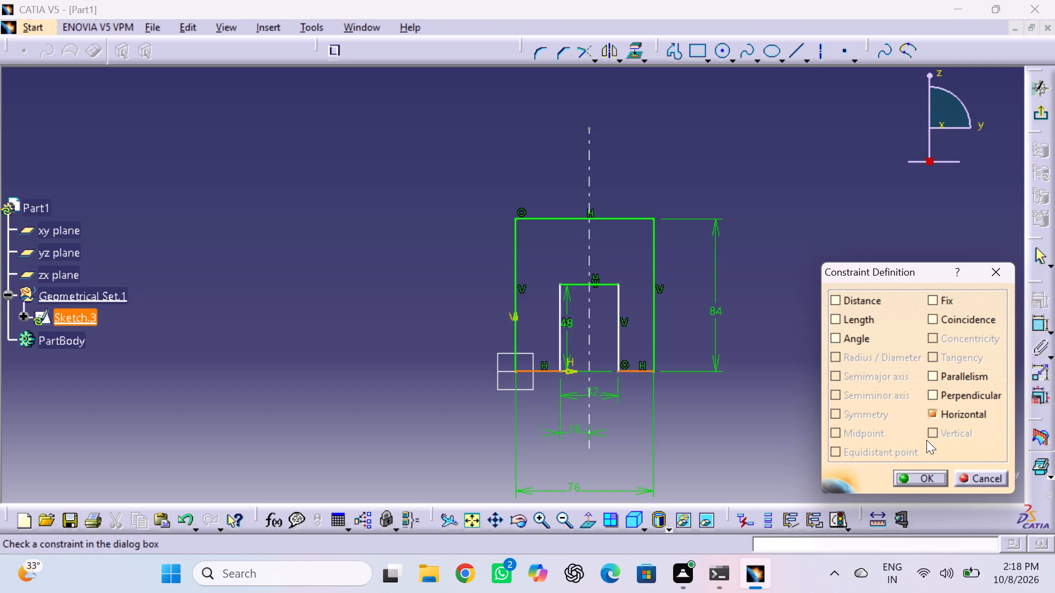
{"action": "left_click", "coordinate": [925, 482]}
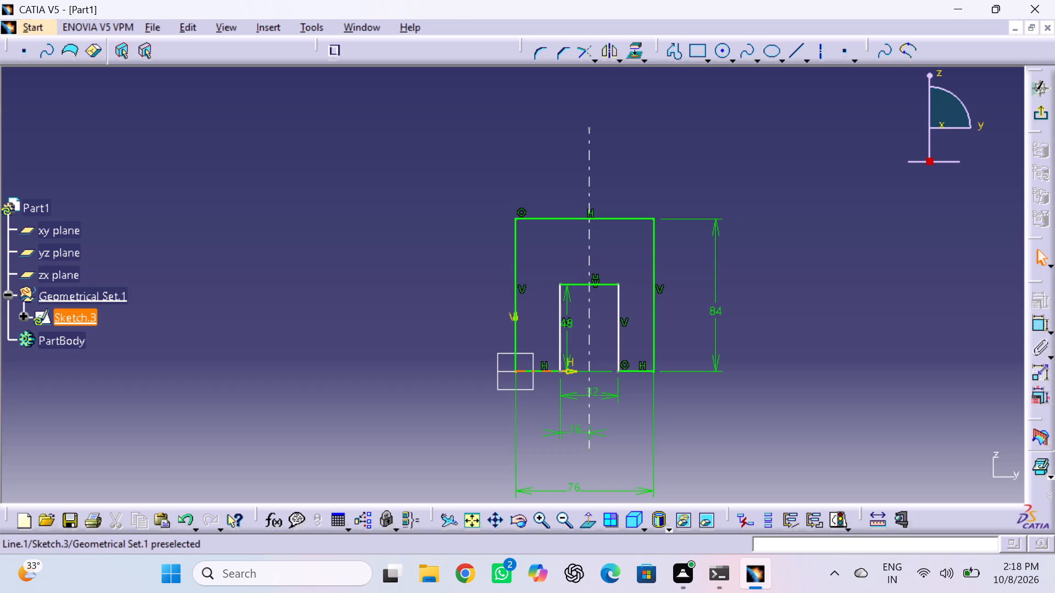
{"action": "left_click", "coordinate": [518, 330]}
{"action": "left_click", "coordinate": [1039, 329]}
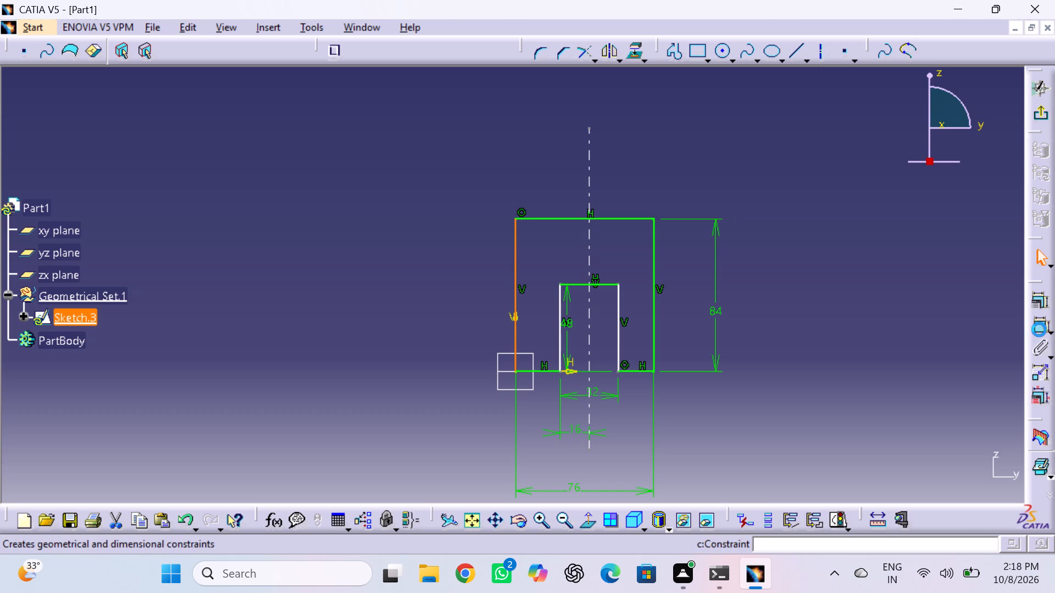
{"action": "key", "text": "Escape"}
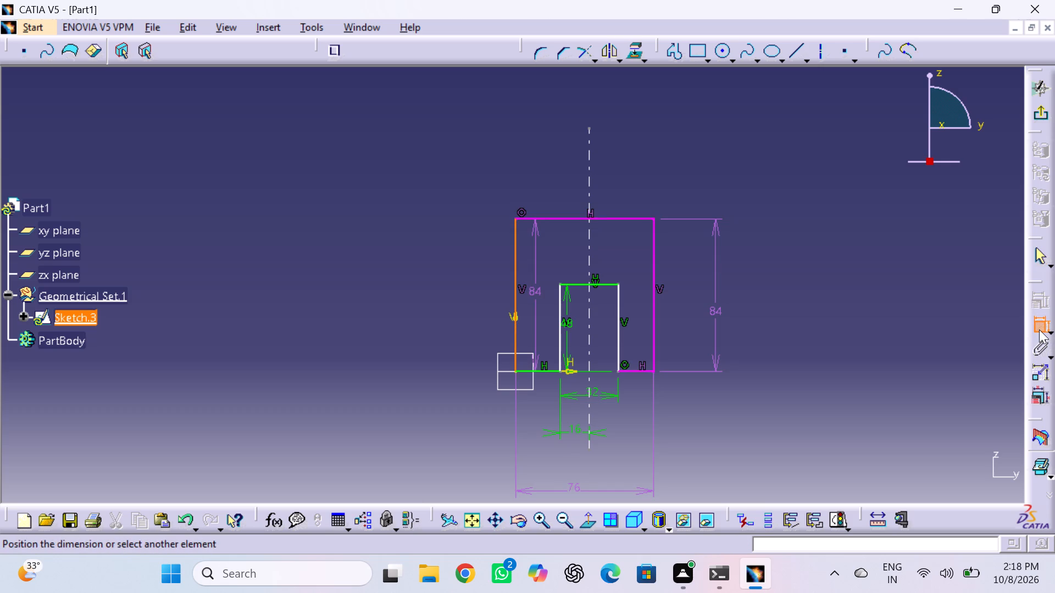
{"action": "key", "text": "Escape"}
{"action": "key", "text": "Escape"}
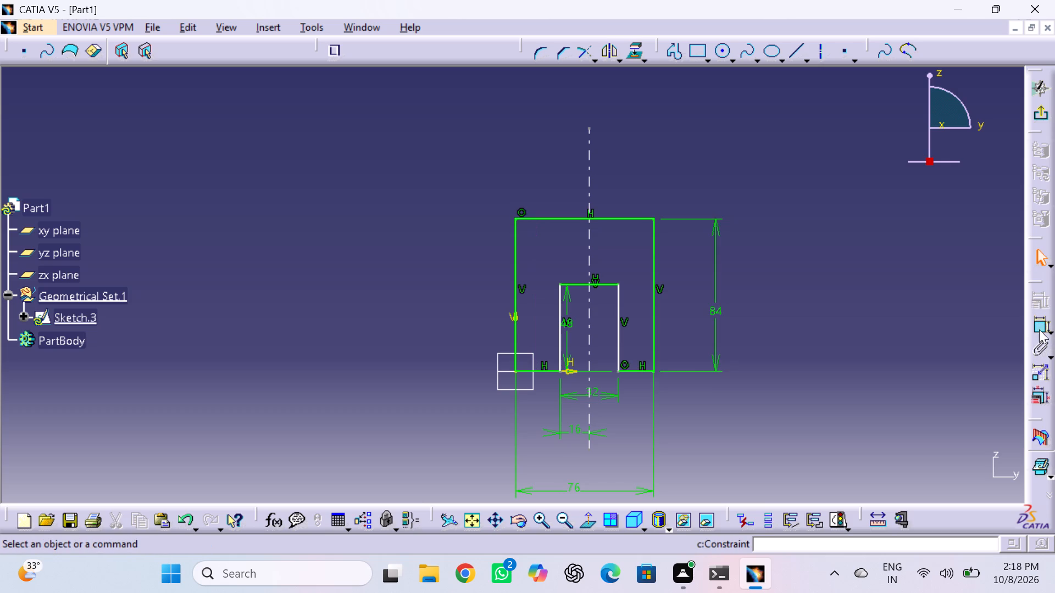
Dimension the distance between the profile's left outer edge and the vertical axis line, and set it to 38 mm.
{"action": "left_click", "coordinate": [1039, 329]}
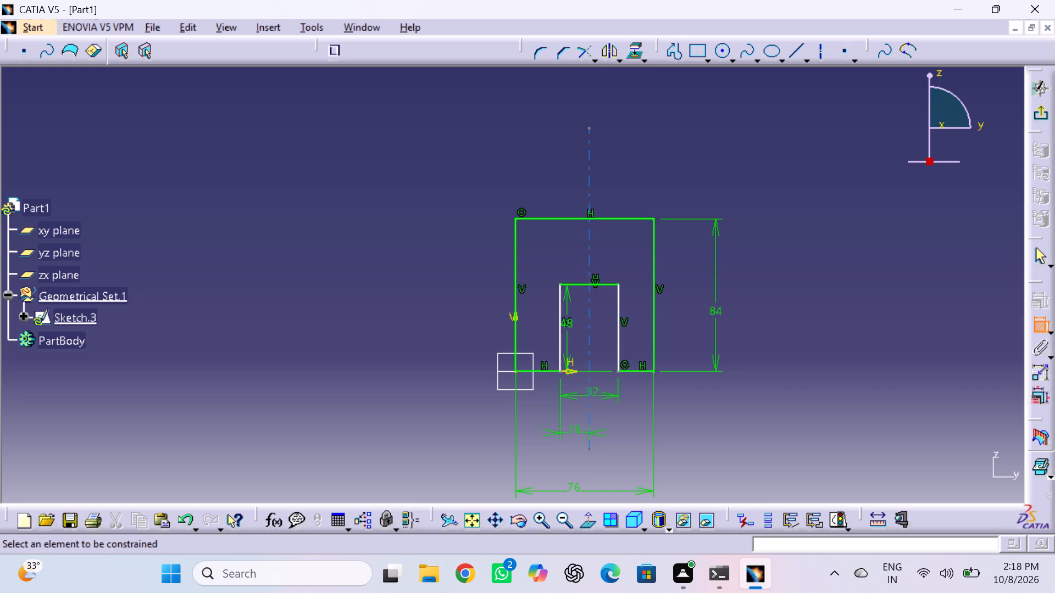
{"action": "left_click", "coordinate": [587, 343]}
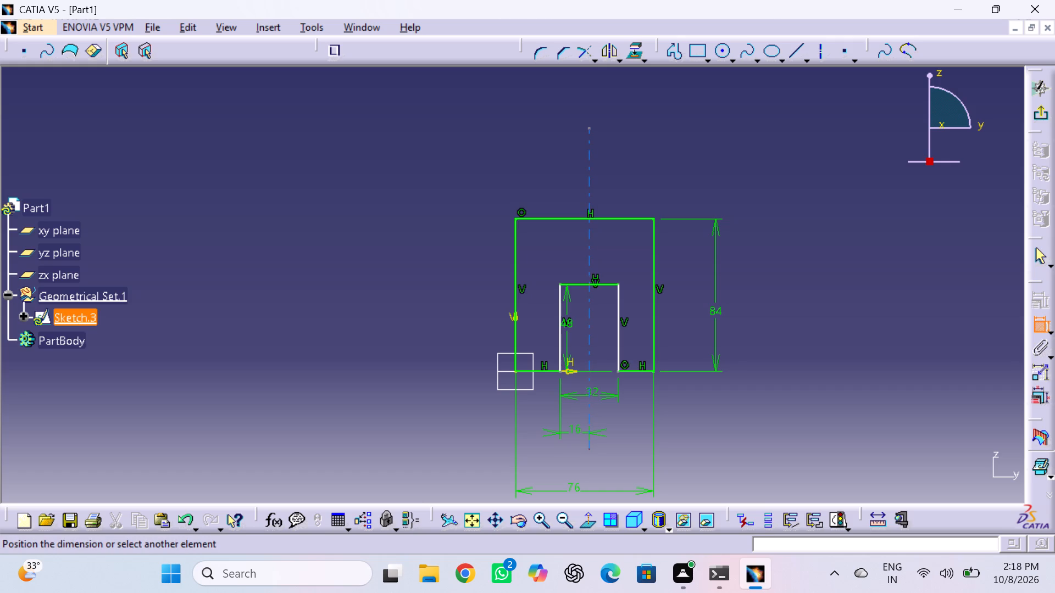
{"action": "left_click", "coordinate": [517, 347], "text": "ctrl"}
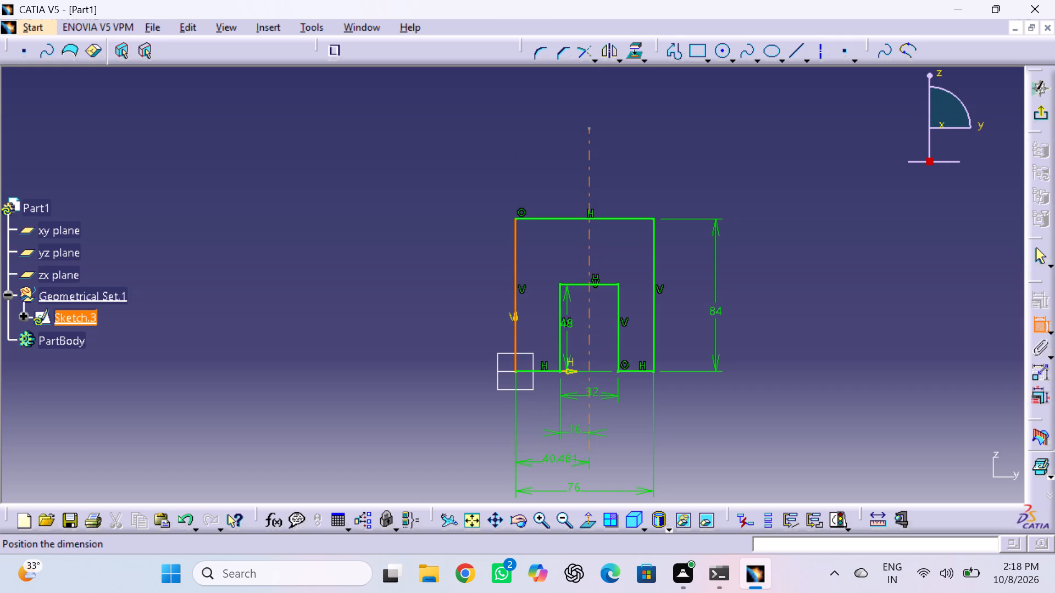
{"action": "left_click", "coordinate": [560, 463], "text": "ctrl"}
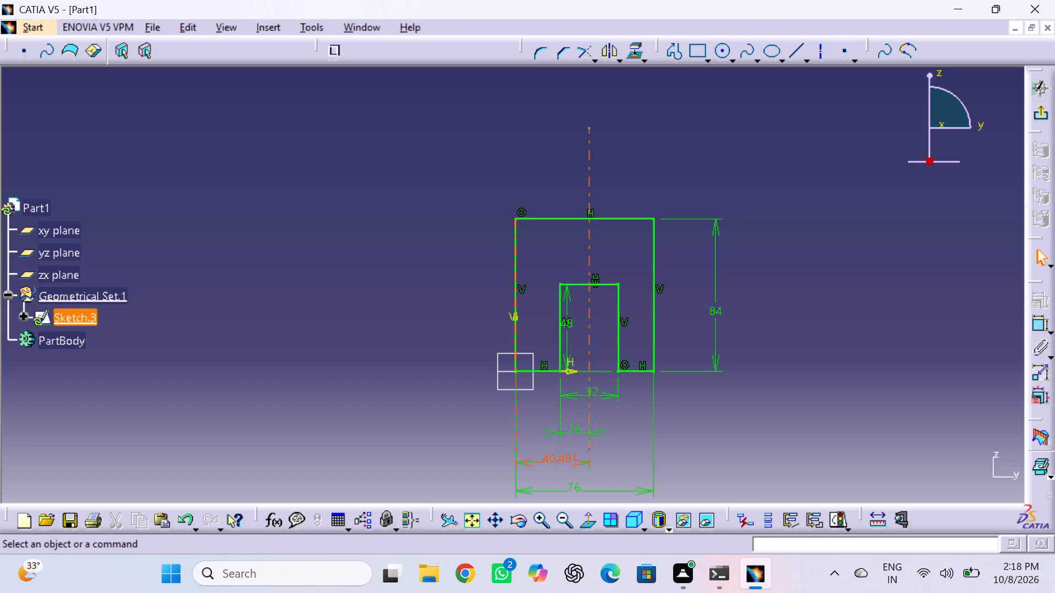
{"action": "triple_click", "coordinate": [557, 457]}
{"action": "left_click", "coordinate": [557, 457]}
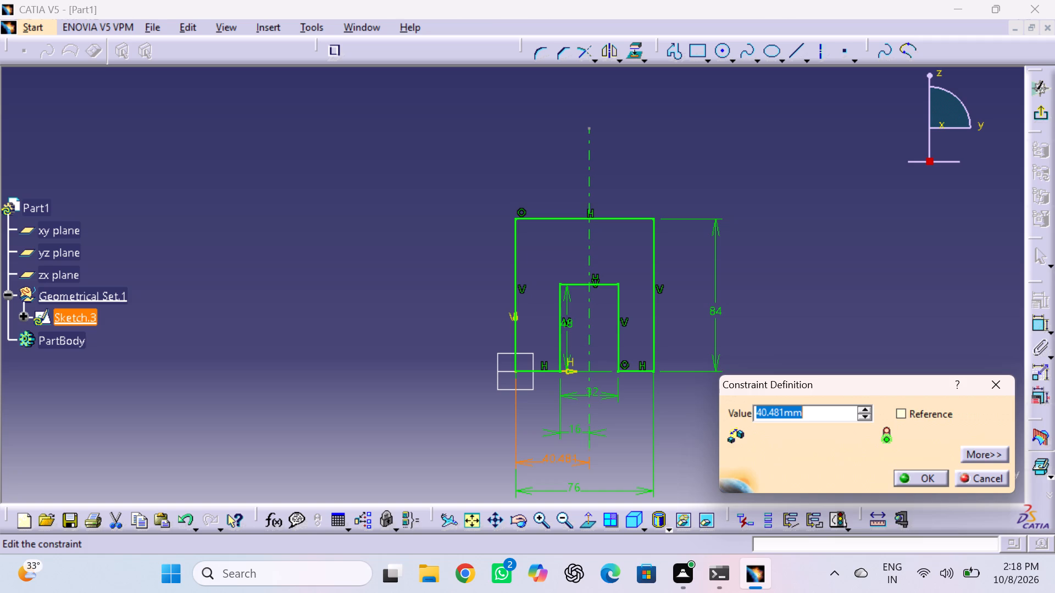
{"action": "type", "text": "38"}
{"action": "key", "text": "Return"}
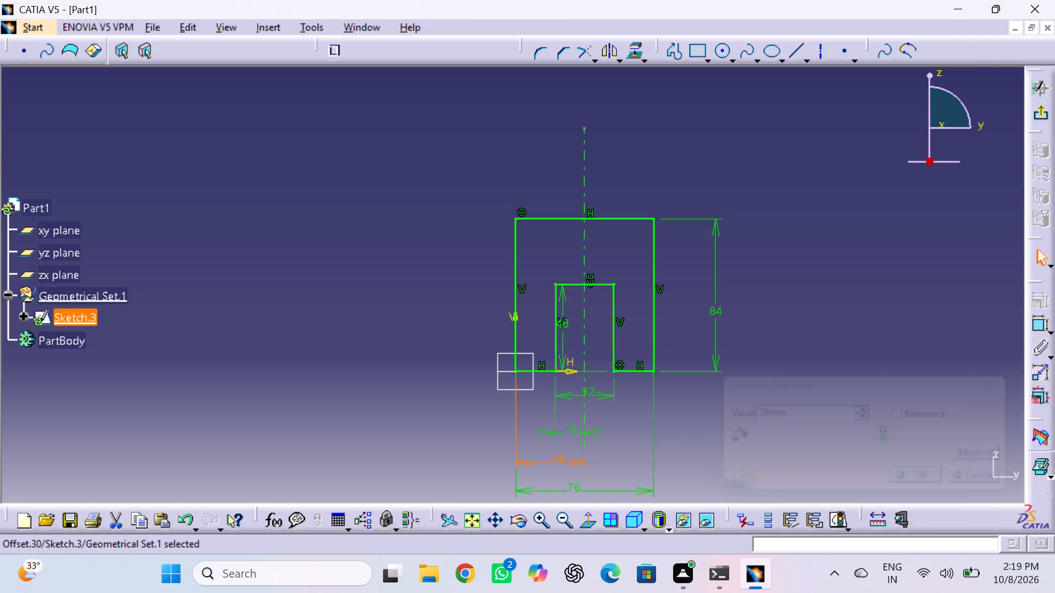
{"action": "left_click", "coordinate": [763, 395]}
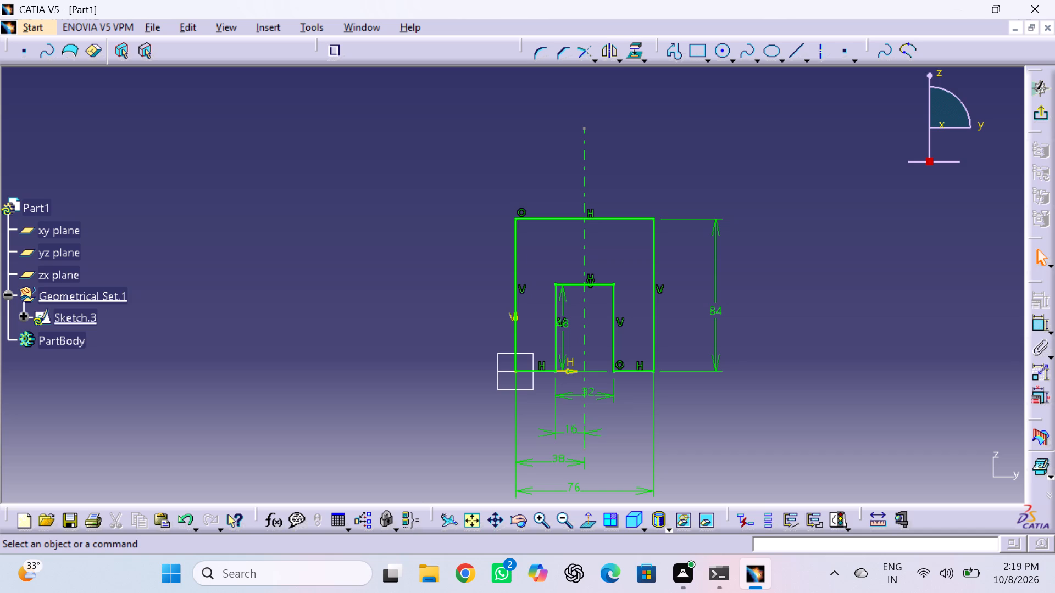
Draw a three-point arc starting with its limits, from the profile's top-left corner to its top-right corner, bulging upward with about 38 mm radius.
{"action": "left_click", "coordinate": [734, 59]}
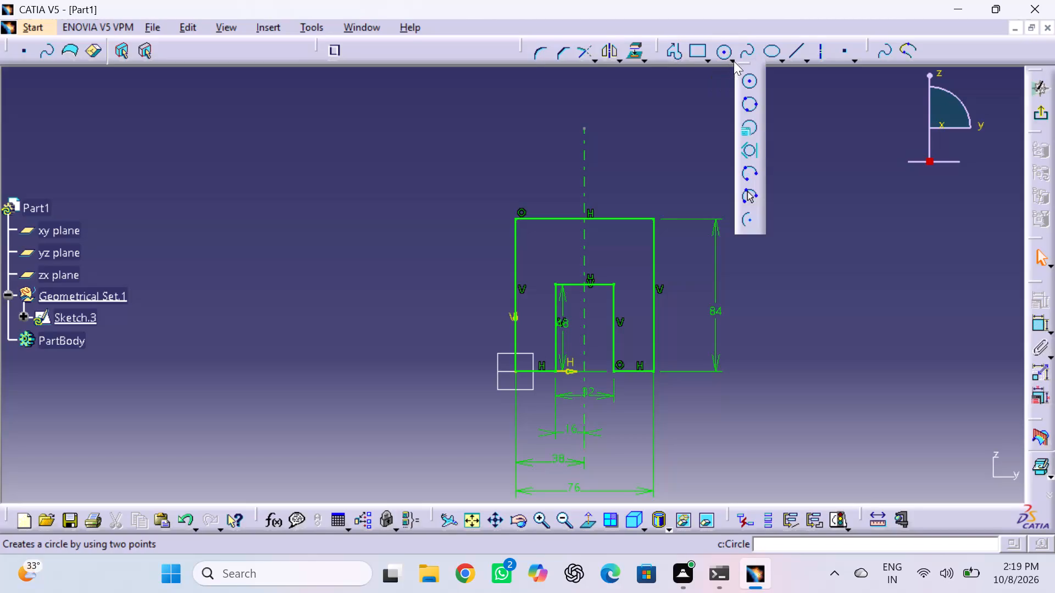
{"action": "left_click", "coordinate": [752, 192]}
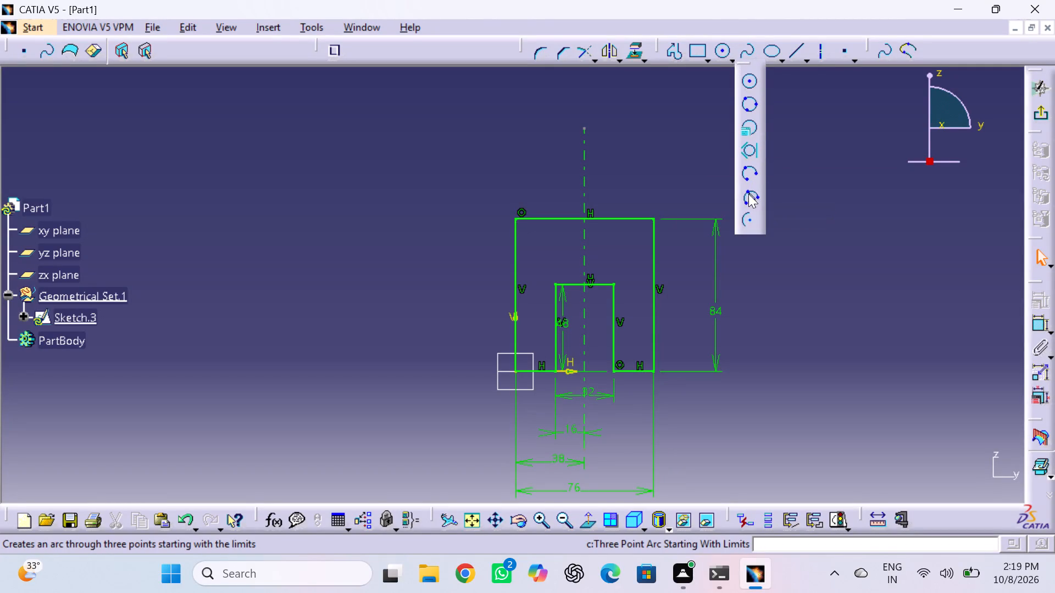
{"action": "left_click", "coordinate": [515, 220]}
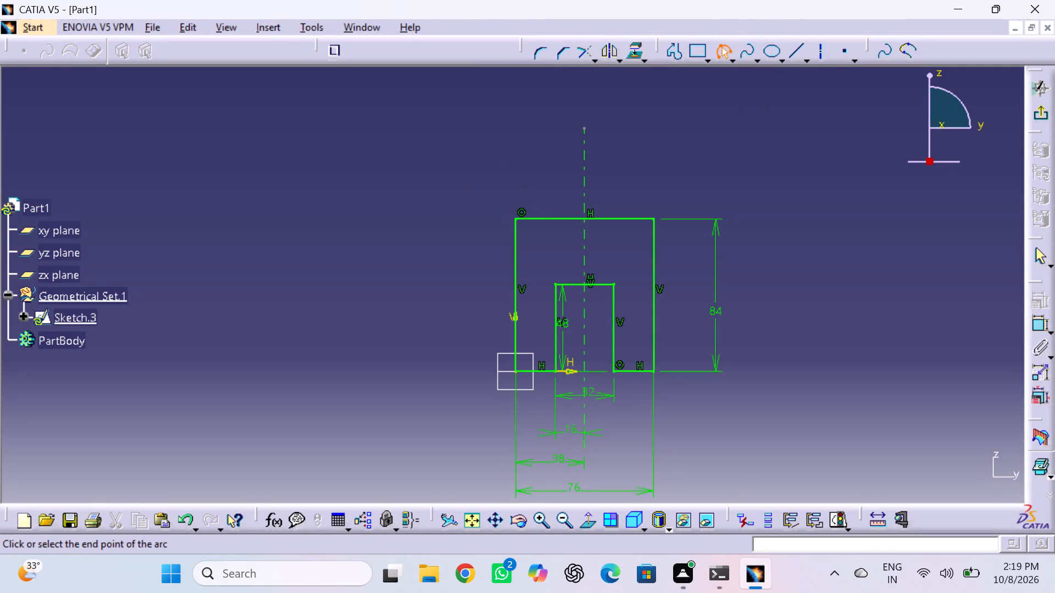
{"action": "double_click", "coordinate": [653, 218]}
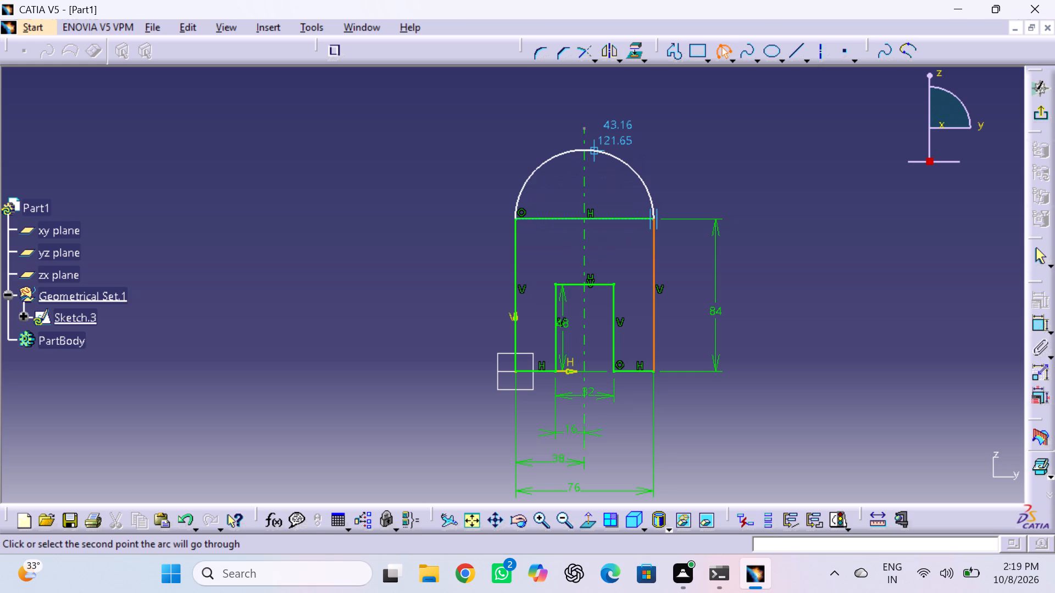
{"action": "double_click", "coordinate": [593, 149]}
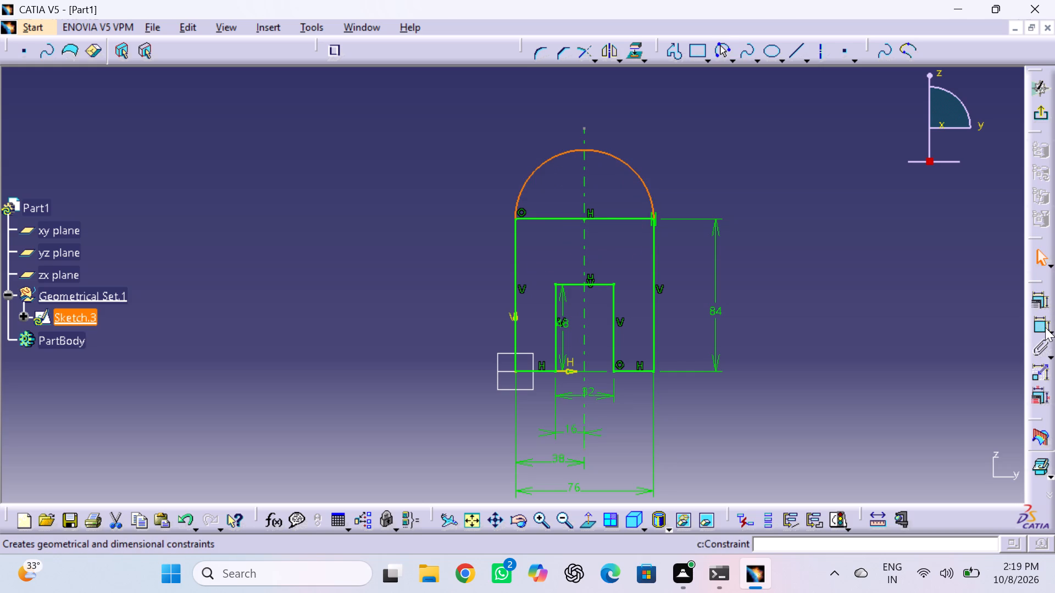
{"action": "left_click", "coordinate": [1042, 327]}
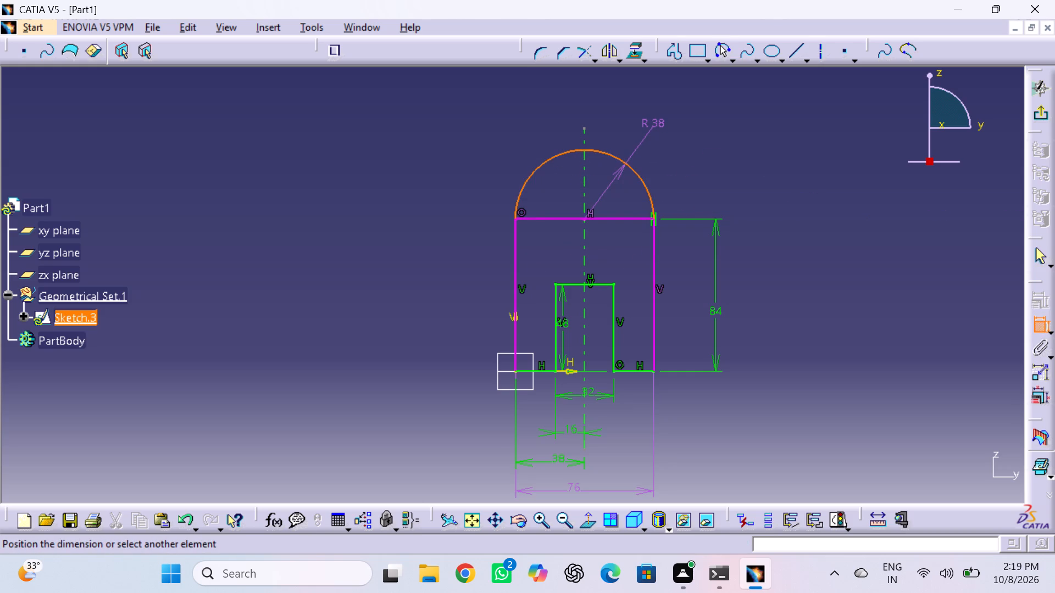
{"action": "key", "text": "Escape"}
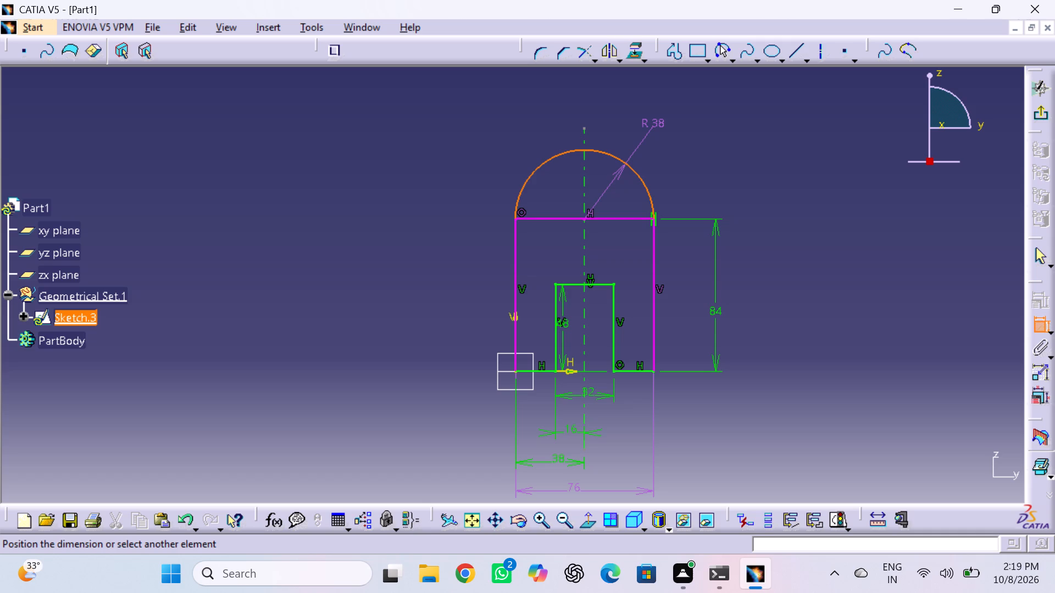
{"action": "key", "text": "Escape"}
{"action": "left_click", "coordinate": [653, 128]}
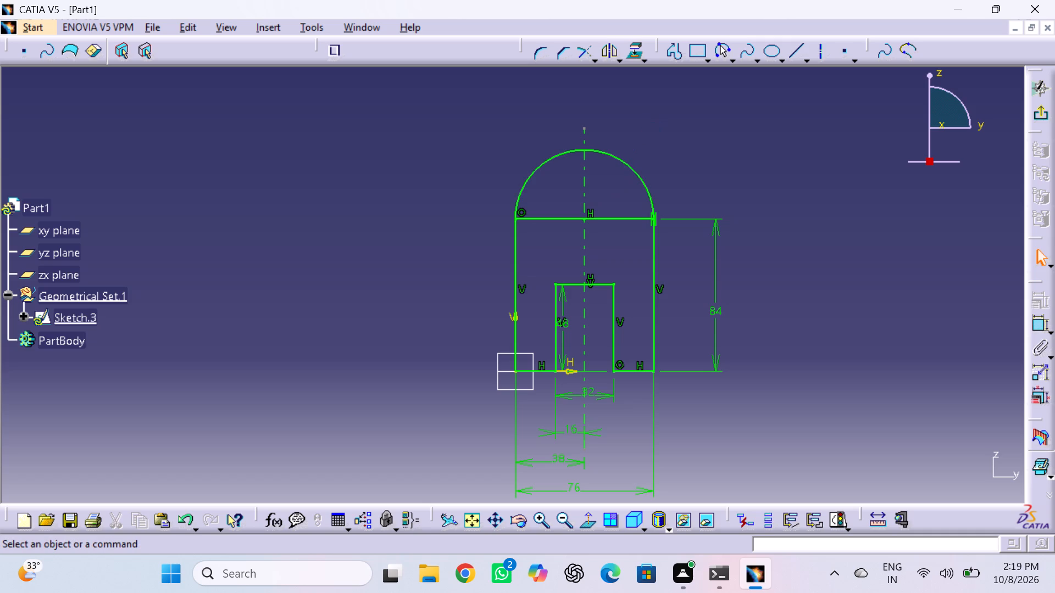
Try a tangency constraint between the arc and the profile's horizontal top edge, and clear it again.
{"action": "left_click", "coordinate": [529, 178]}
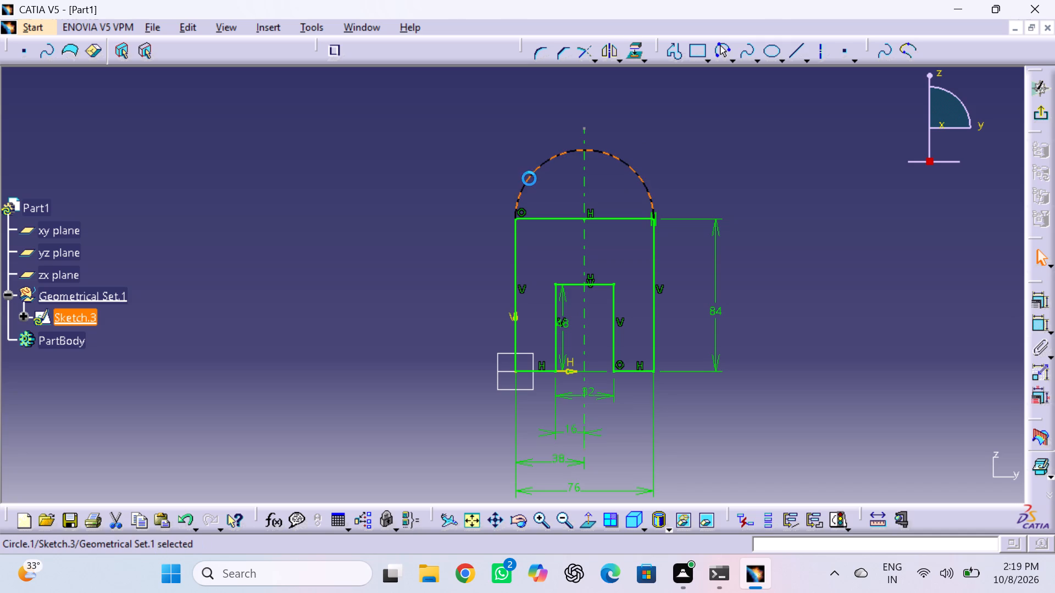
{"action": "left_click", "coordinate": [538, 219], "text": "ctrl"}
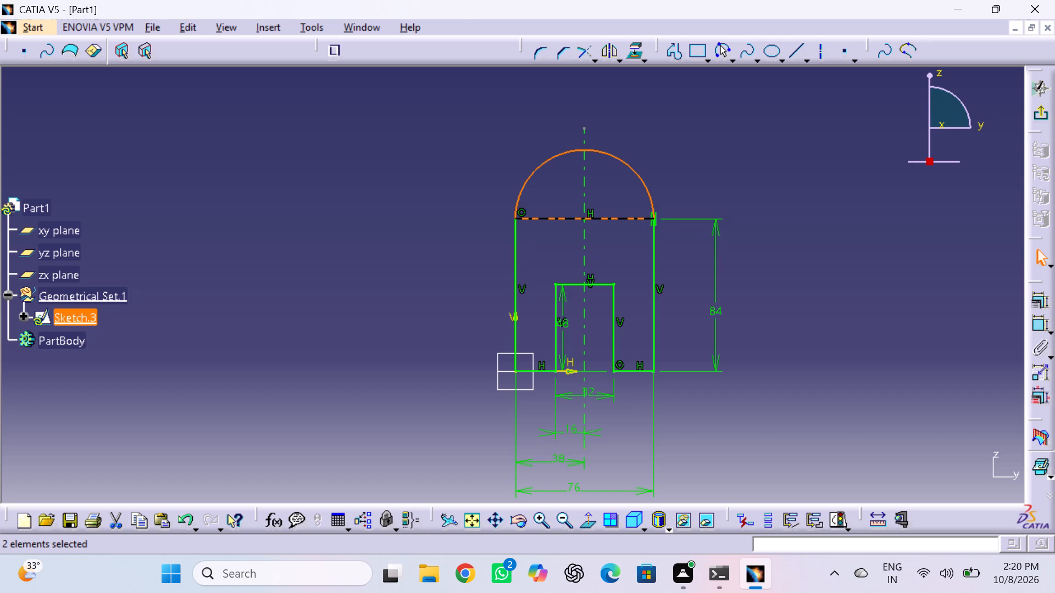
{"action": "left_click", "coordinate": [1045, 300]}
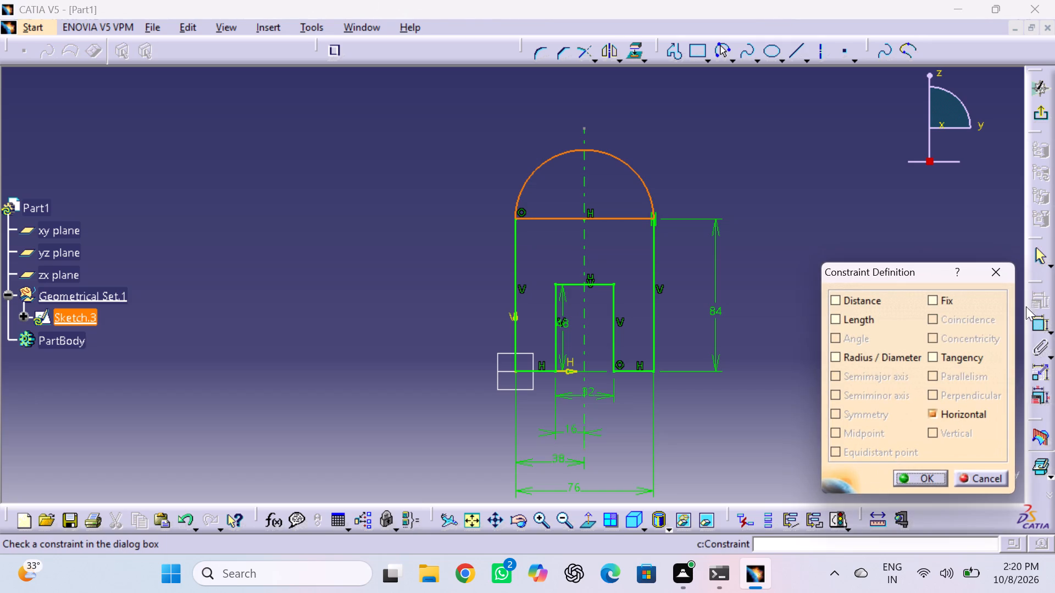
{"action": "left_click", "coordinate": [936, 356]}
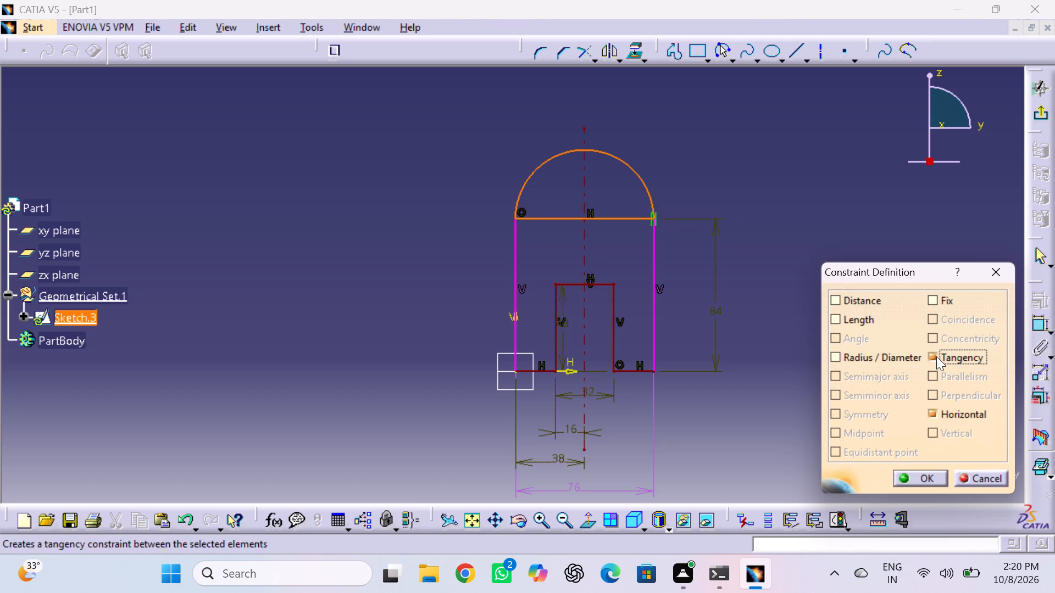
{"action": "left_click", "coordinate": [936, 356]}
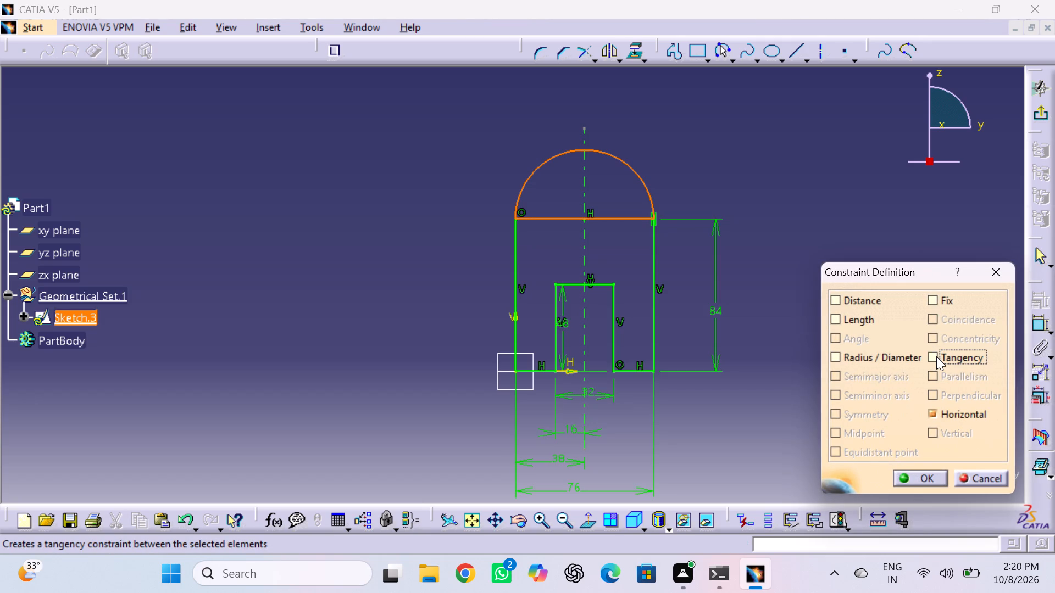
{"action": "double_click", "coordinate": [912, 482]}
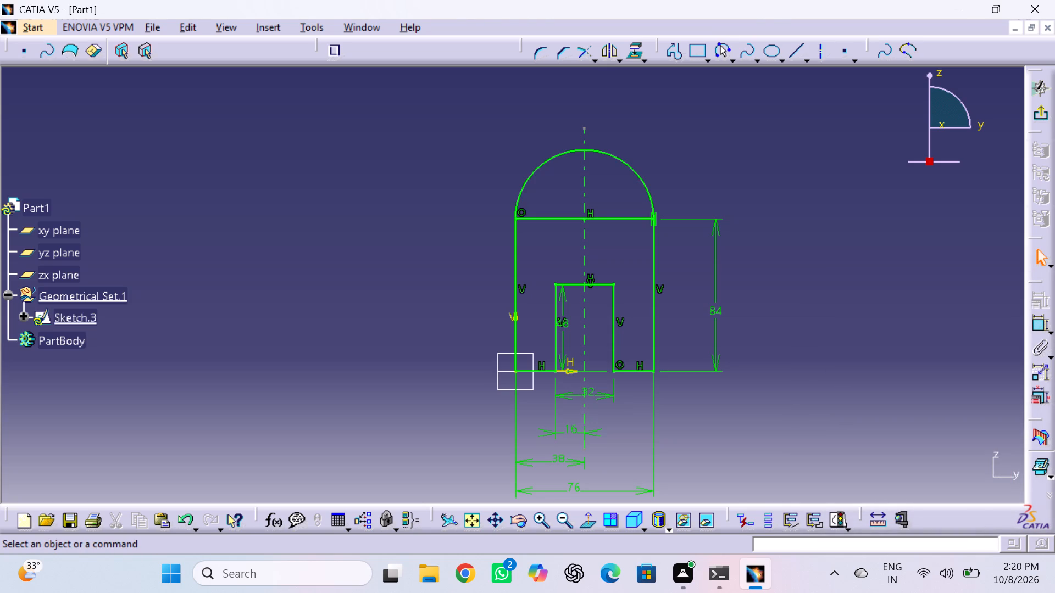
Constrain the arc tangent to the profile's left outer vertical edge and exit the sketch.
{"action": "left_click", "coordinate": [514, 239]}
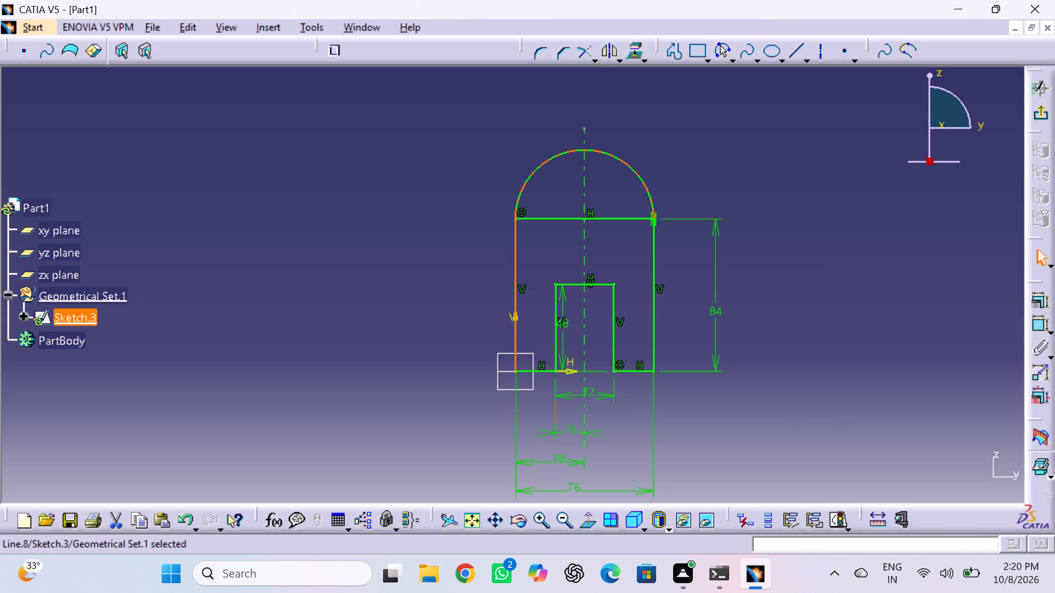
{"action": "left_click", "coordinate": [524, 188], "text": "ctrl"}
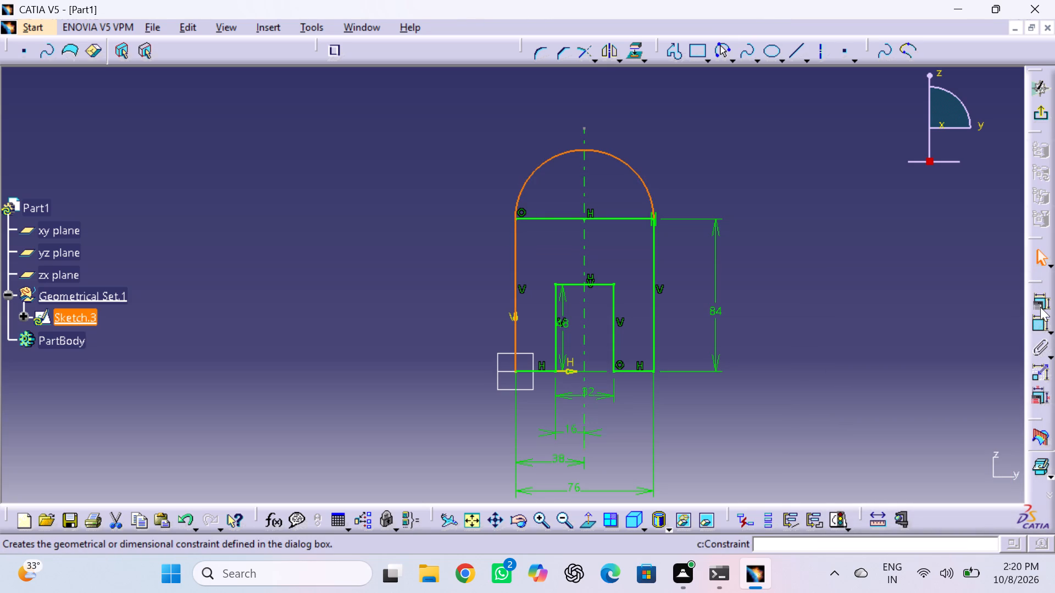
{"action": "left_click", "coordinate": [1040, 307]}
{"action": "left_click", "coordinate": [930, 355]}
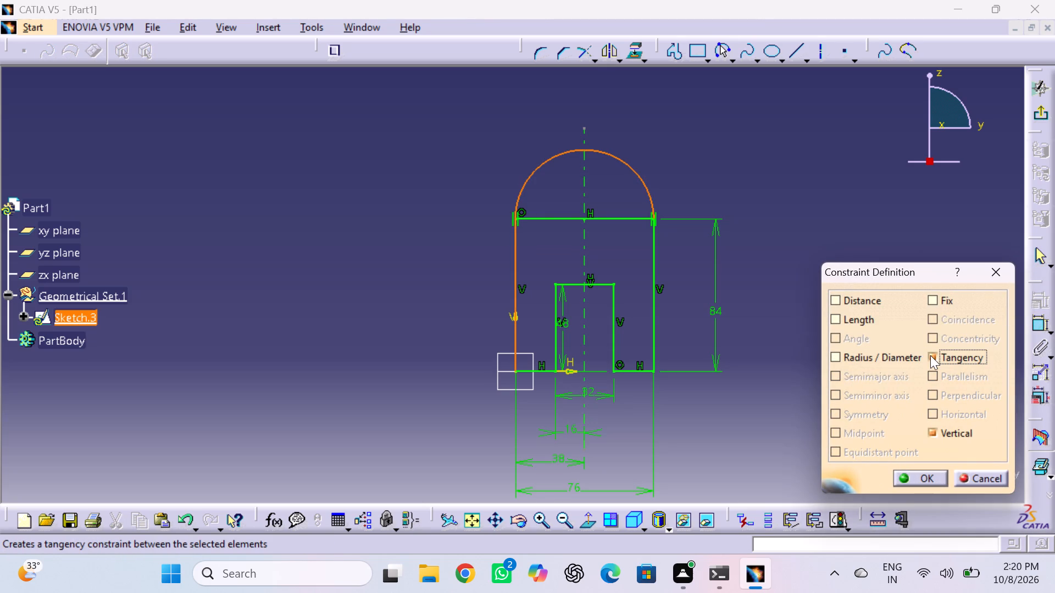
{"action": "left_click", "coordinate": [927, 475]}
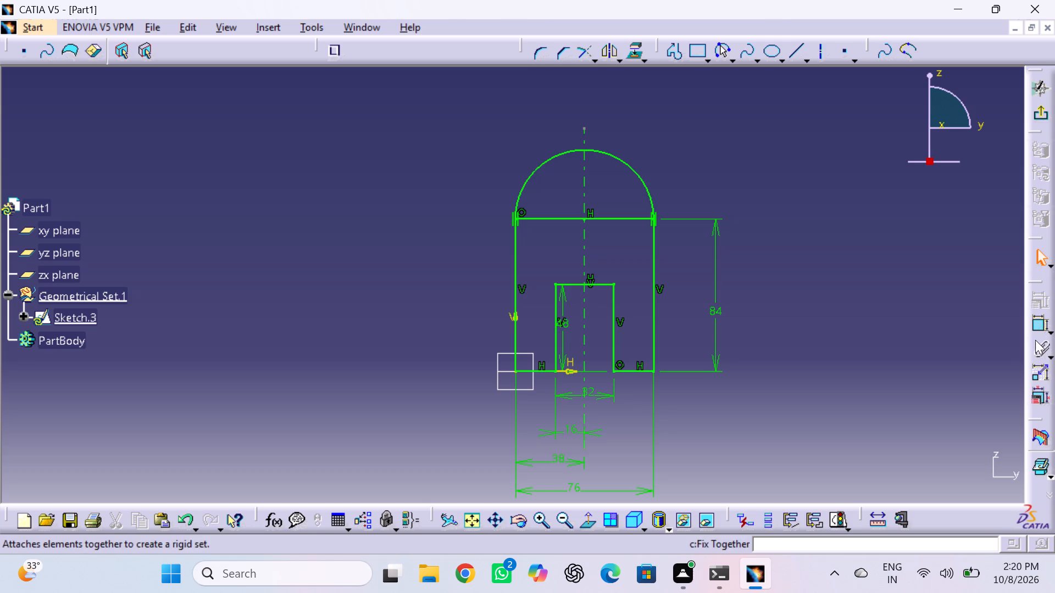
{"action": "left_click", "coordinate": [1039, 114]}
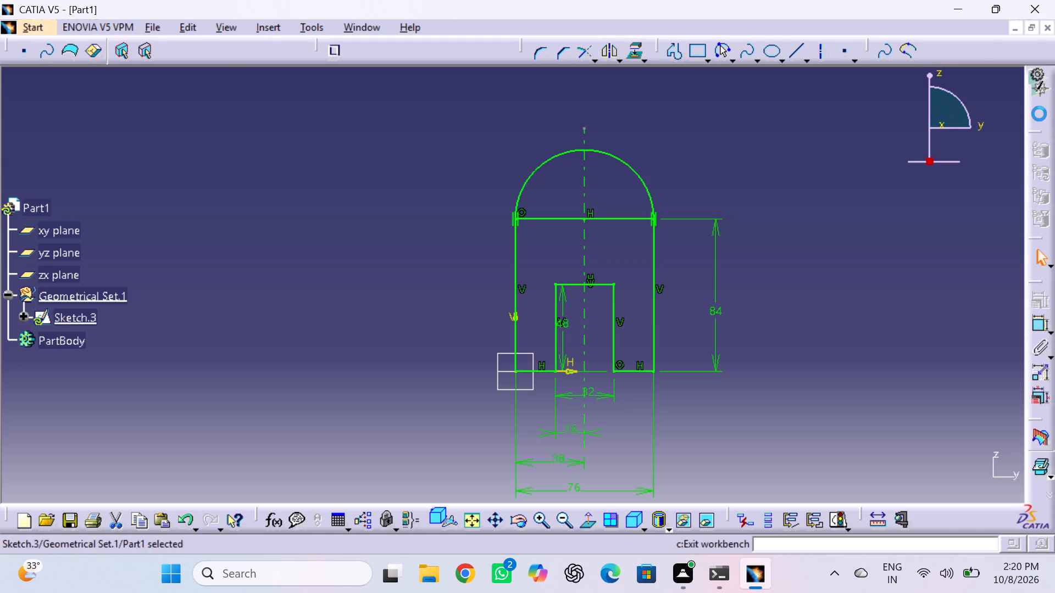
{"action": "left_click", "coordinate": [796, 231]}
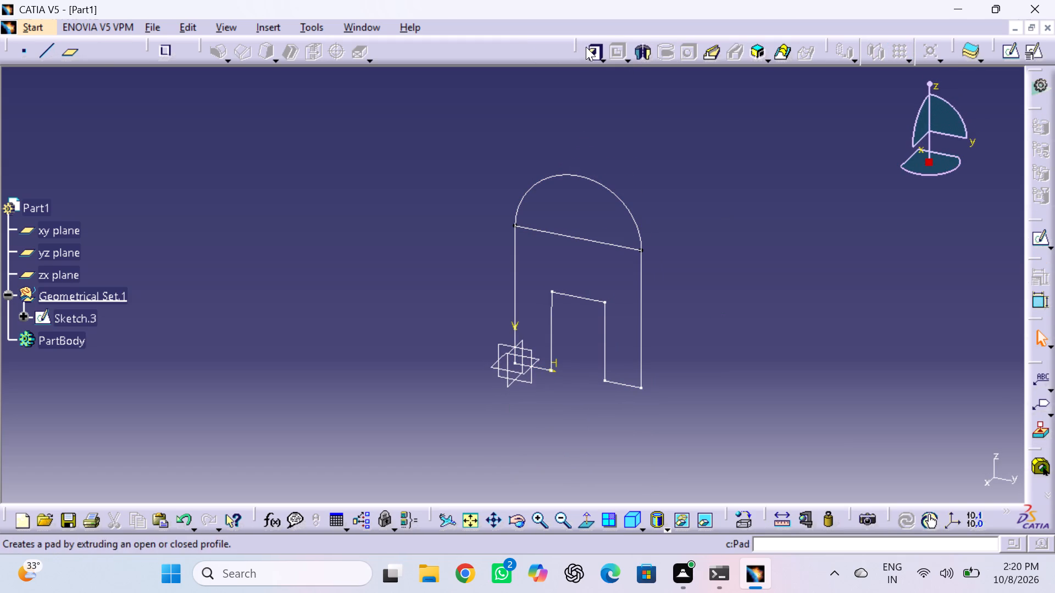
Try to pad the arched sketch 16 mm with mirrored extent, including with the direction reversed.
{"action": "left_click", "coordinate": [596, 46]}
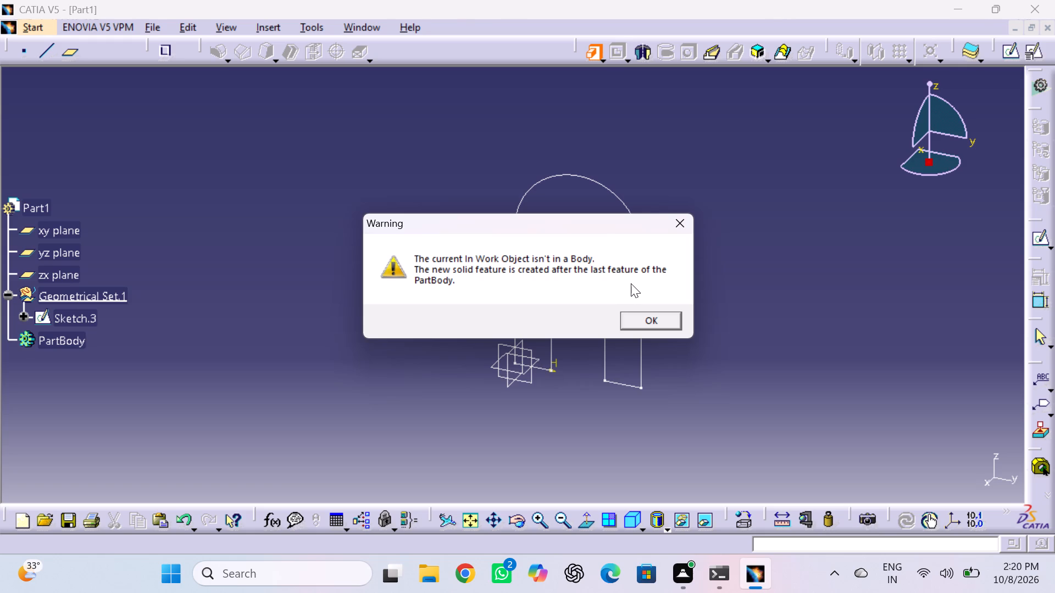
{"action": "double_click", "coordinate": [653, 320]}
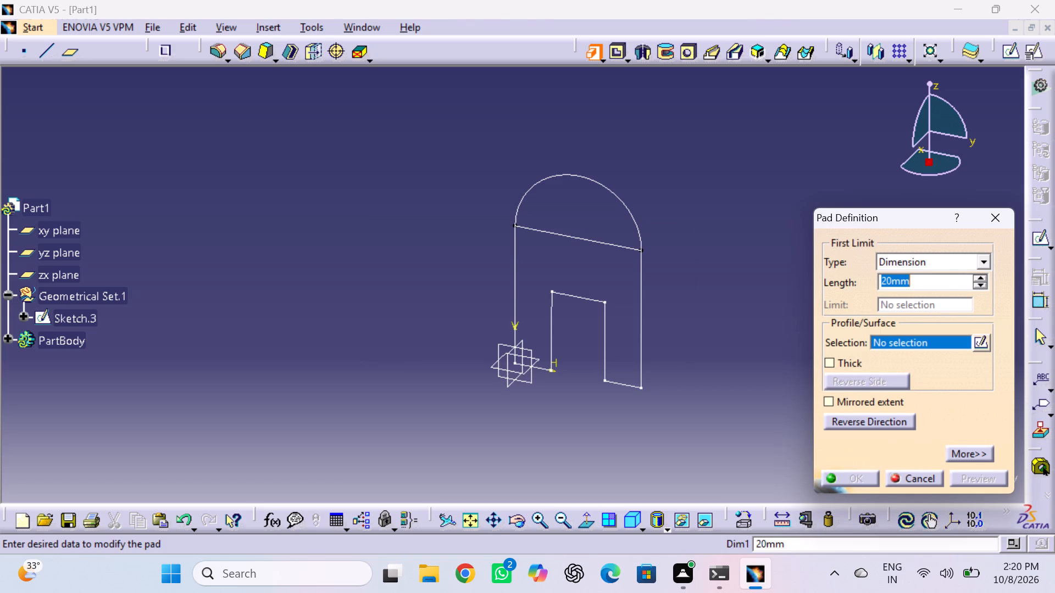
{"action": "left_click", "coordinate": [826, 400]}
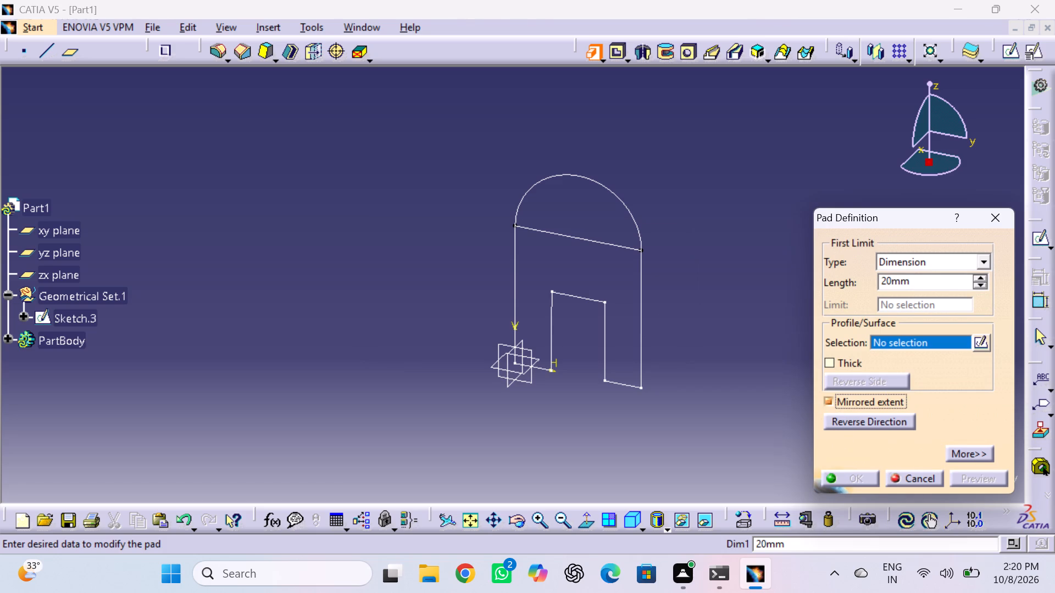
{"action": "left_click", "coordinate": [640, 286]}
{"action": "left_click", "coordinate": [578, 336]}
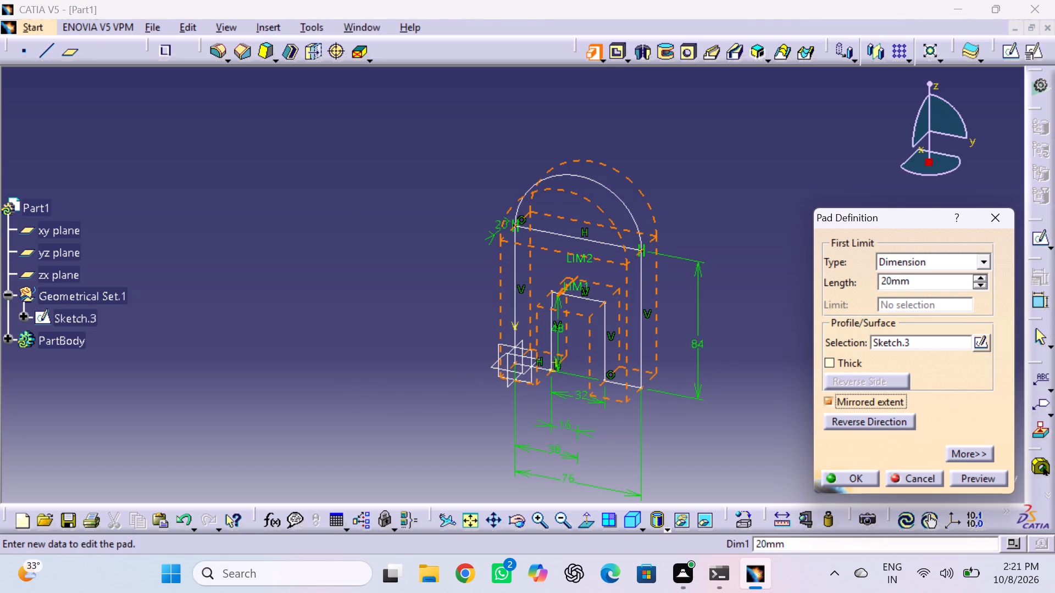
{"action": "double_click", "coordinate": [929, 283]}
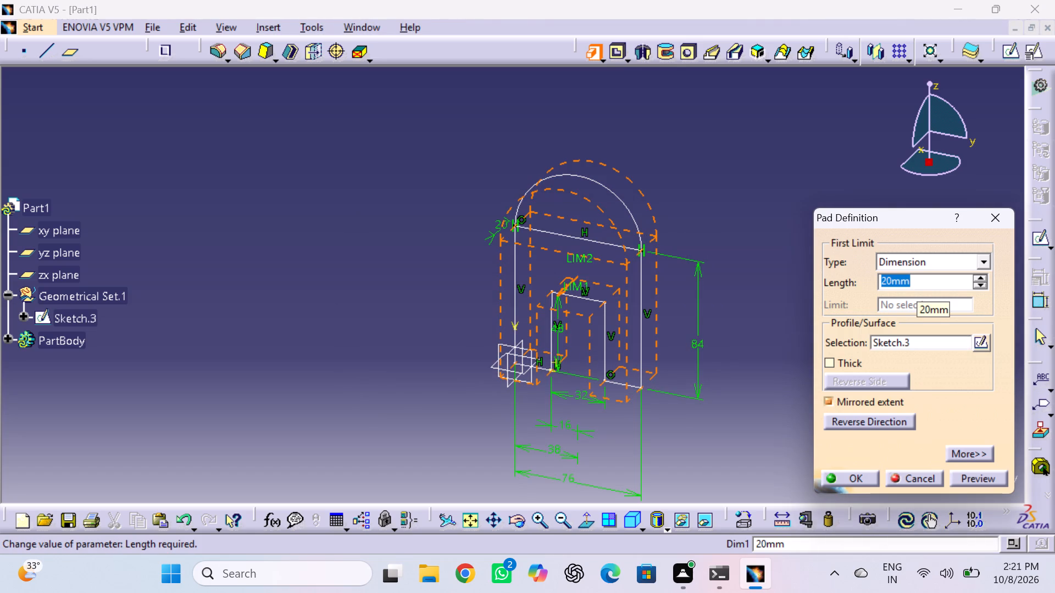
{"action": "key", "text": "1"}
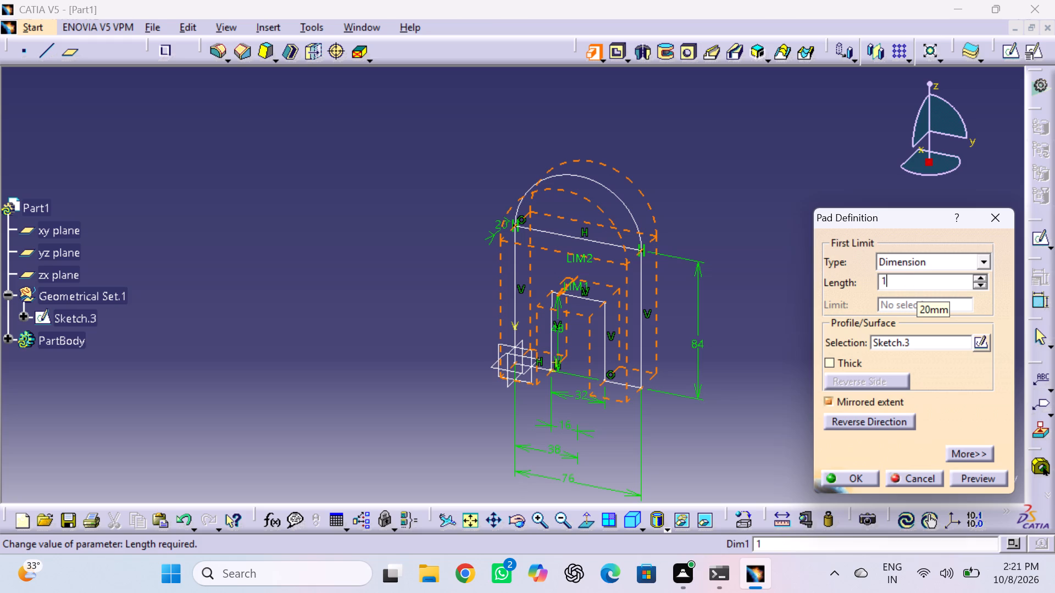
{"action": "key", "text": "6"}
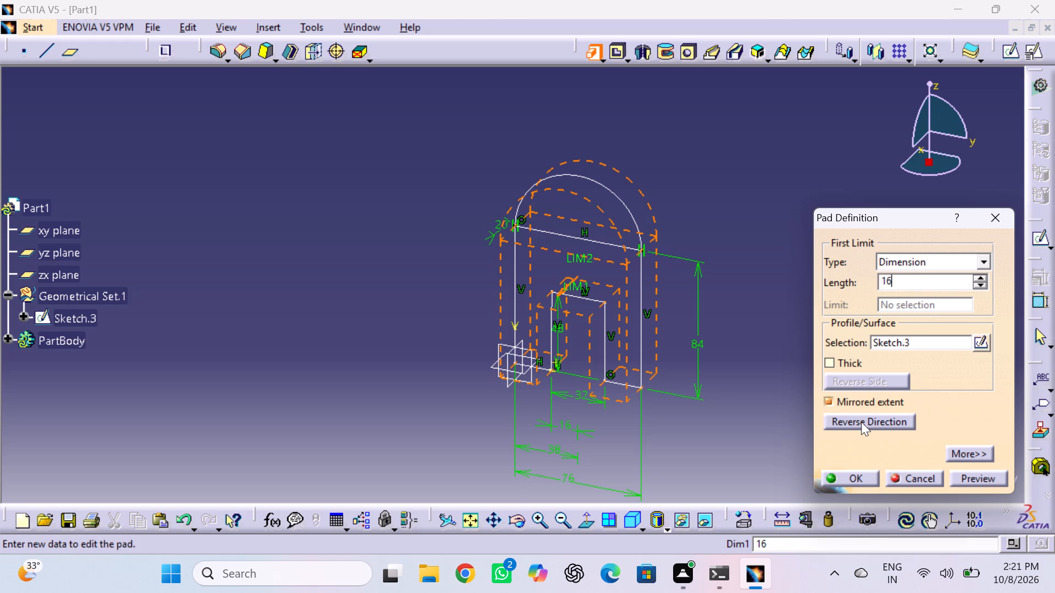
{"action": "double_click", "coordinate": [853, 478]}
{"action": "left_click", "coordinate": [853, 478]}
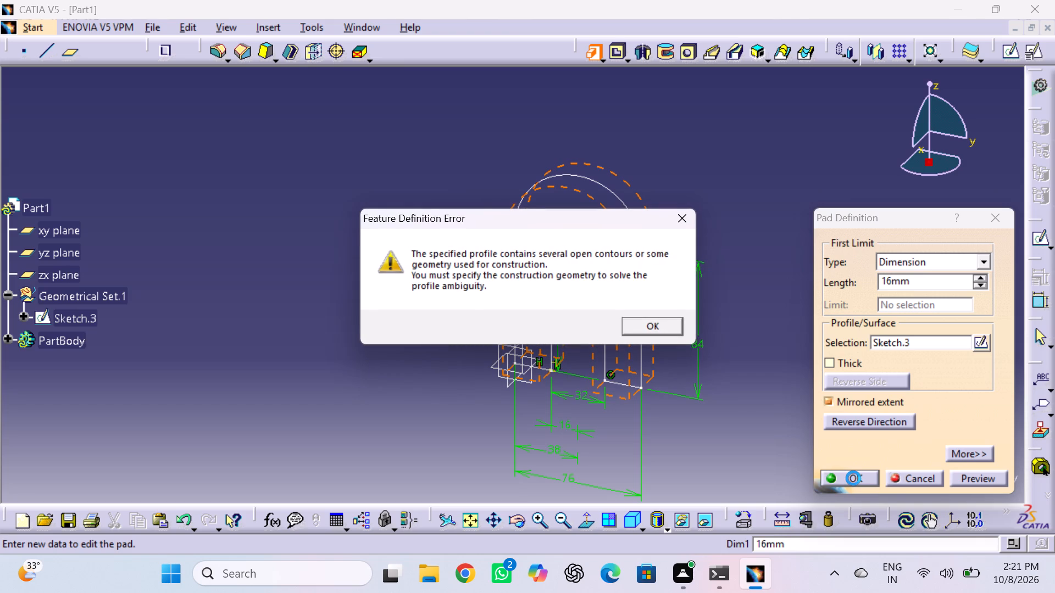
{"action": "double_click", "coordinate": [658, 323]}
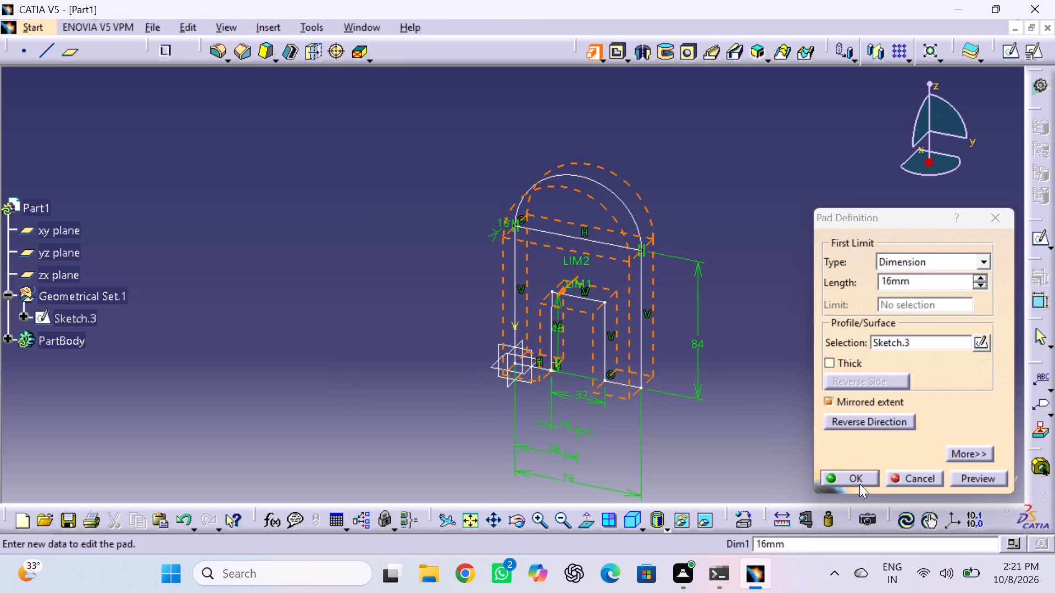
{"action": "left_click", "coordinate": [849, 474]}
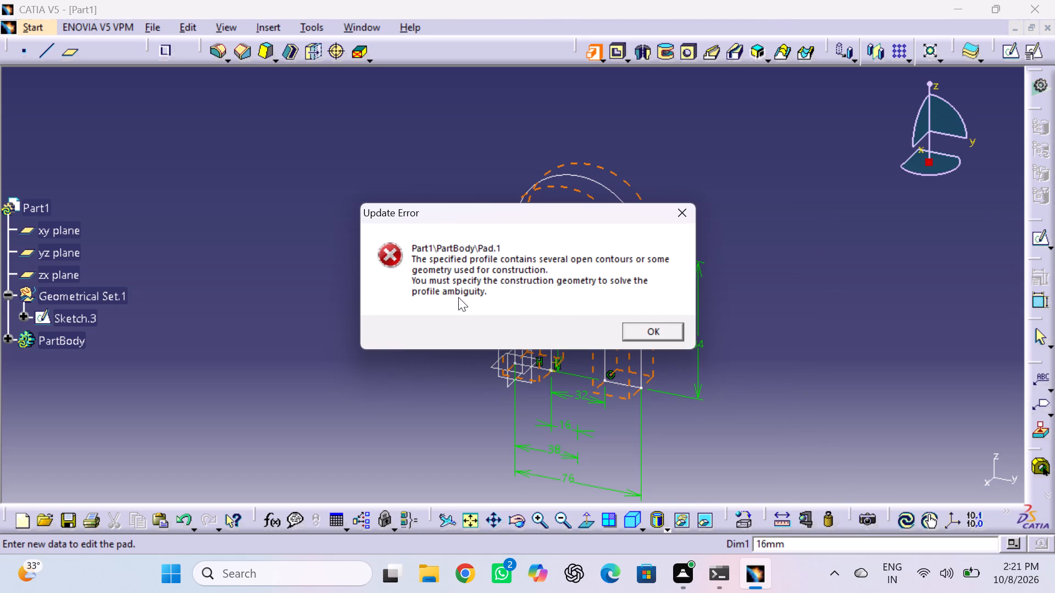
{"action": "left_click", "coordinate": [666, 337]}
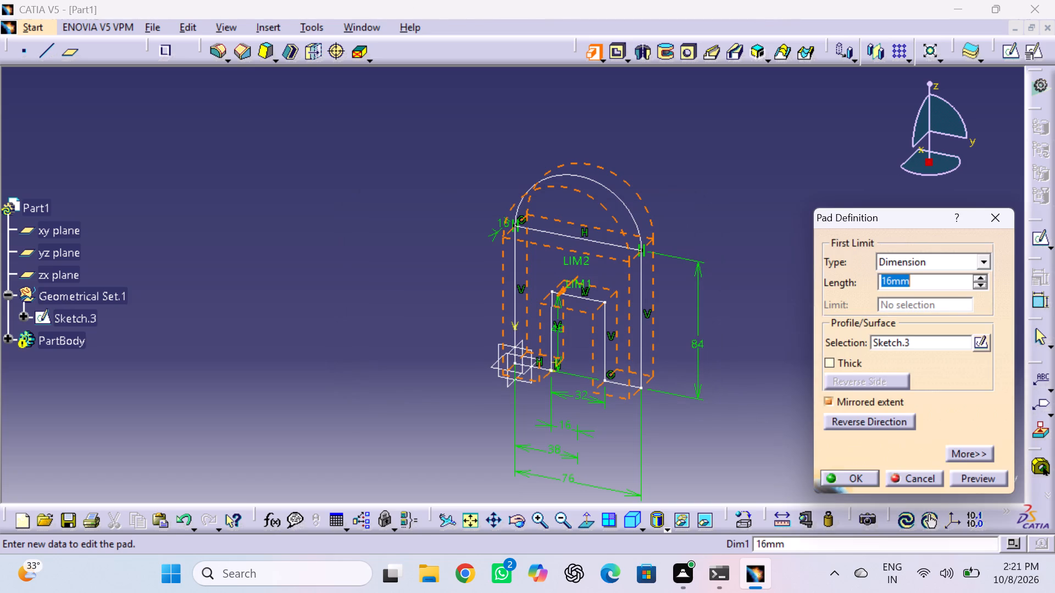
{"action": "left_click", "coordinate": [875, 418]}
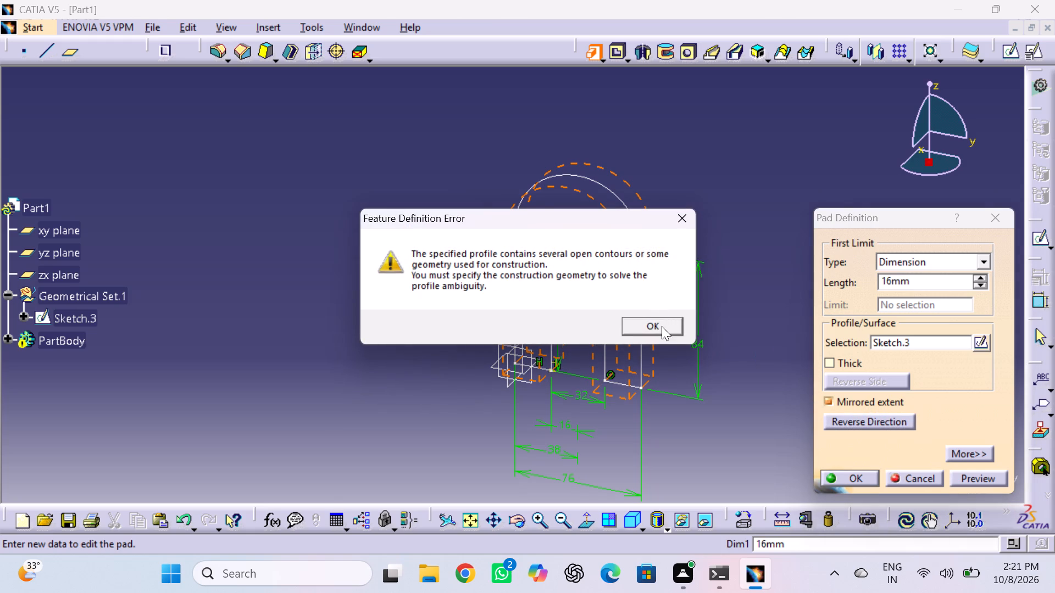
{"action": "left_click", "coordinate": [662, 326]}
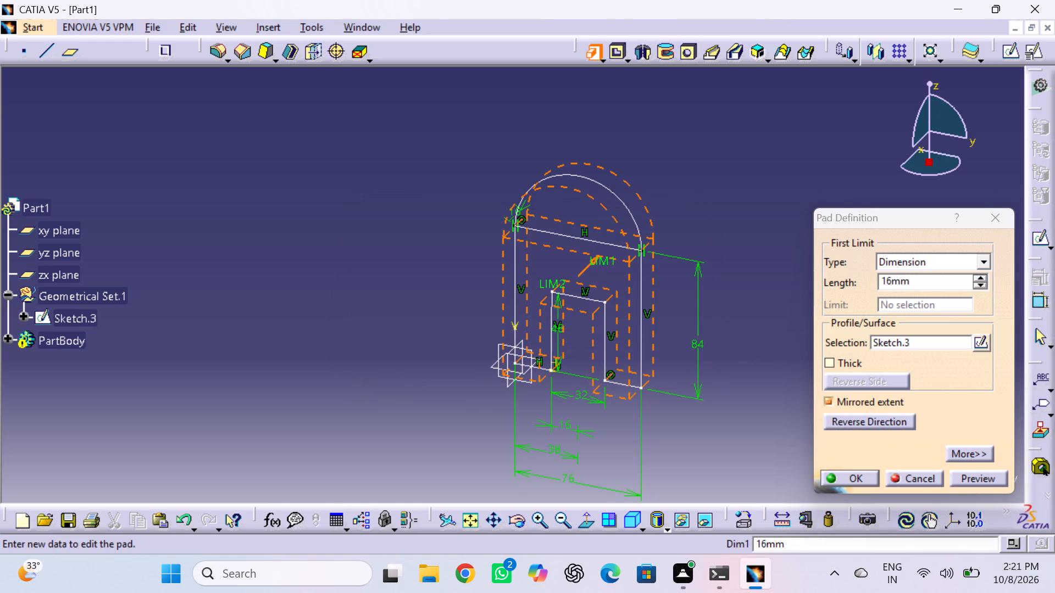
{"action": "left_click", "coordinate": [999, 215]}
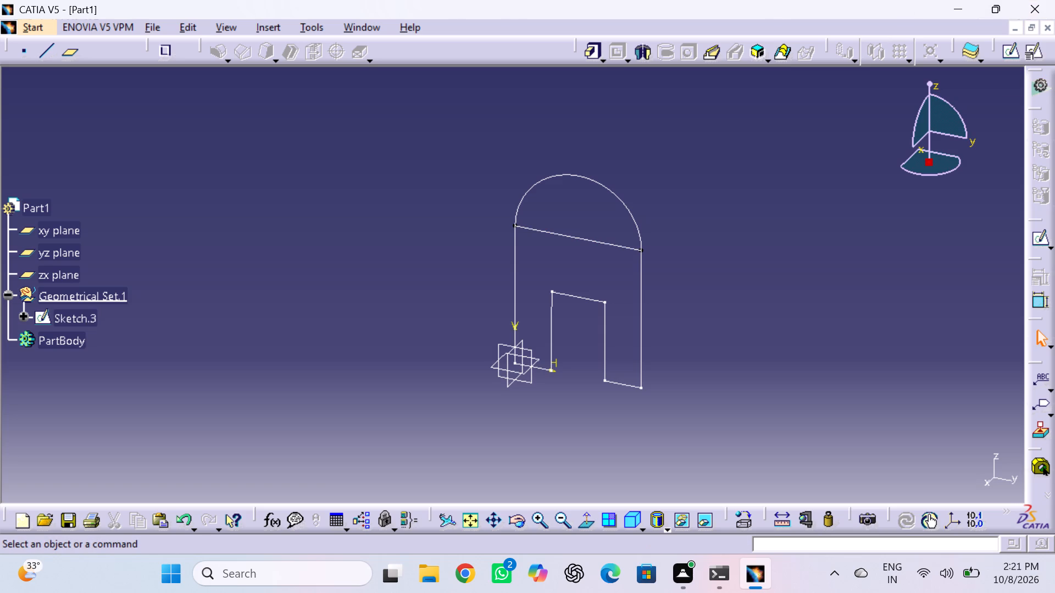
Reopen the arched profile sketch, delete the horizontal line beneath the arc, and exit the sketch.
{"action": "left_click", "coordinate": [52, 345]}
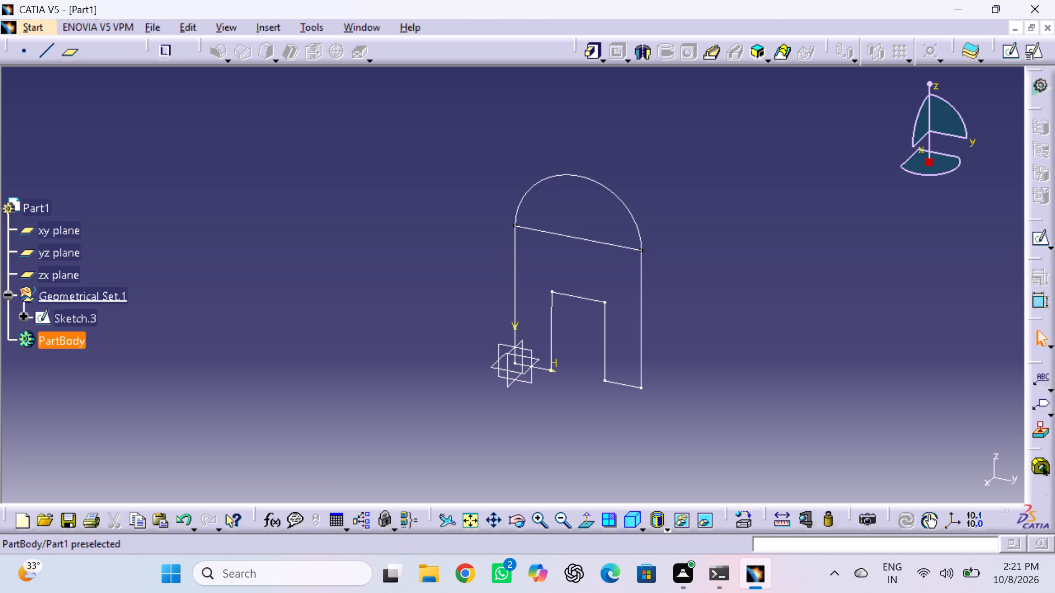
{"action": "left_click", "coordinate": [62, 322]}
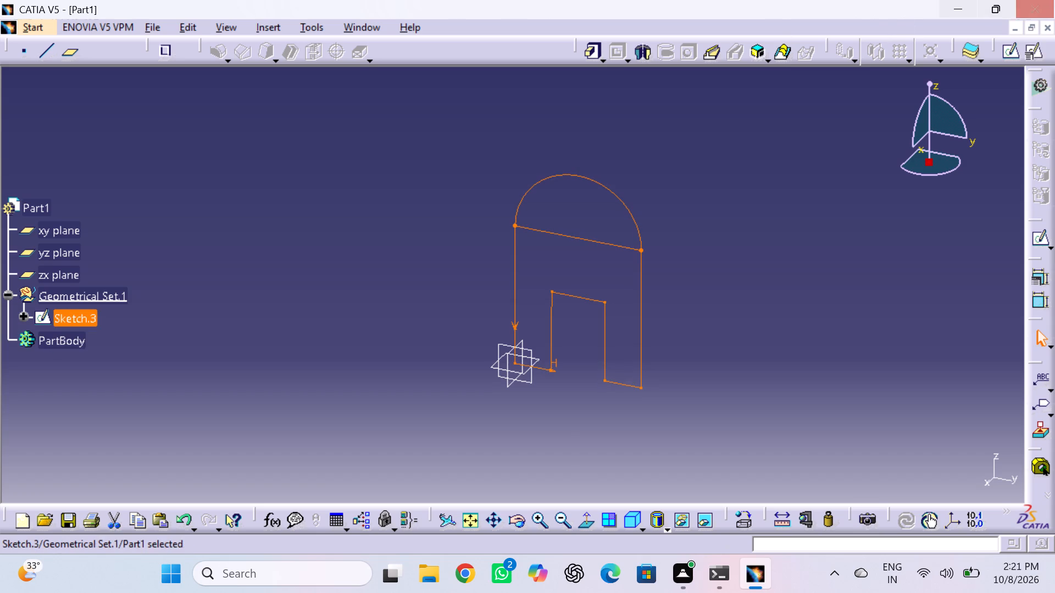
{"action": "left_click", "coordinate": [1012, 47]}
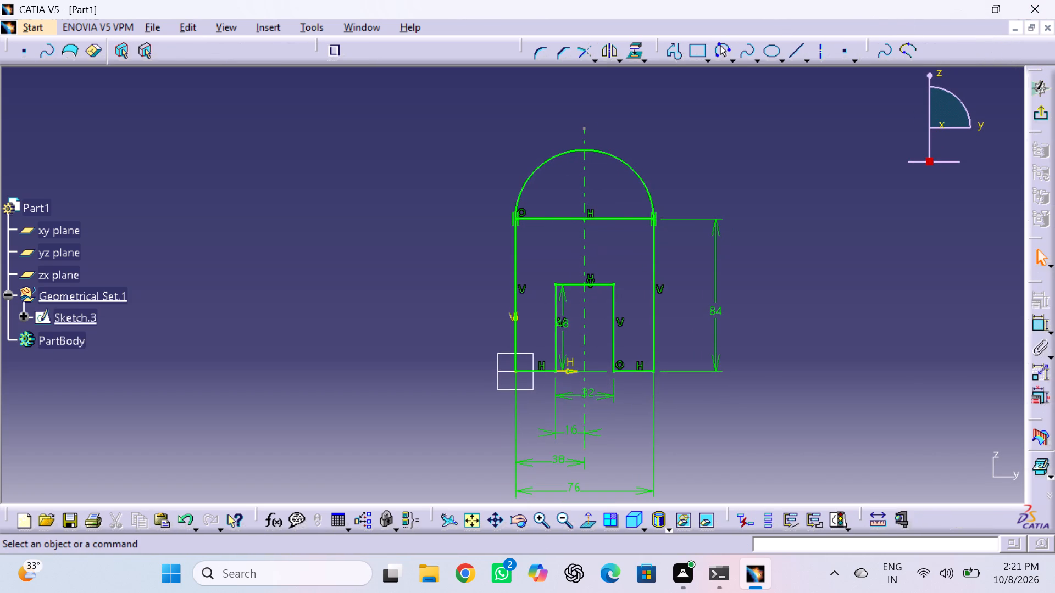
{"action": "left_click", "coordinate": [554, 217]}
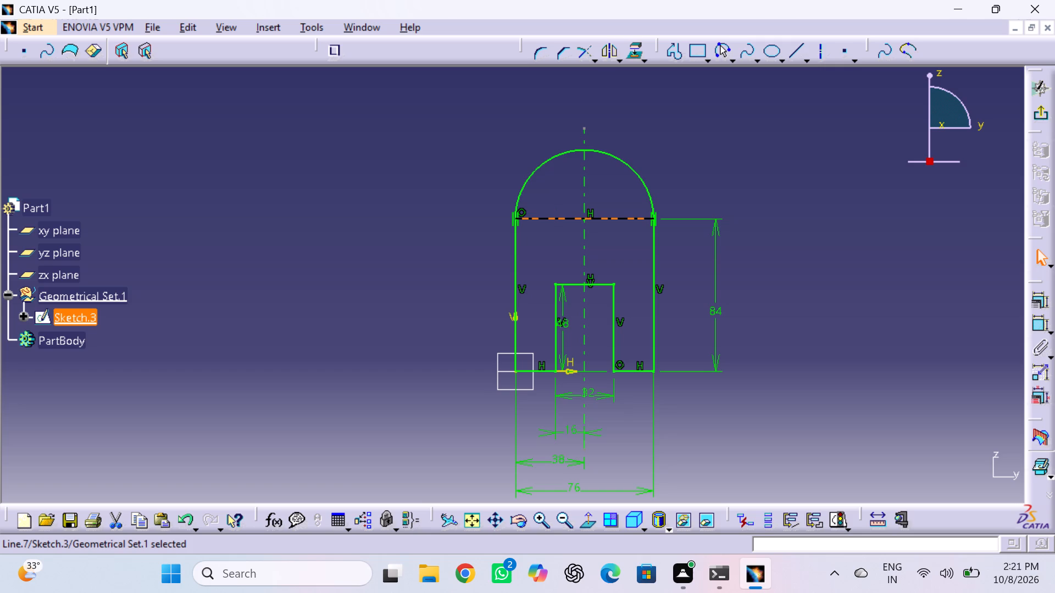
{"action": "key", "text": "Delete"}
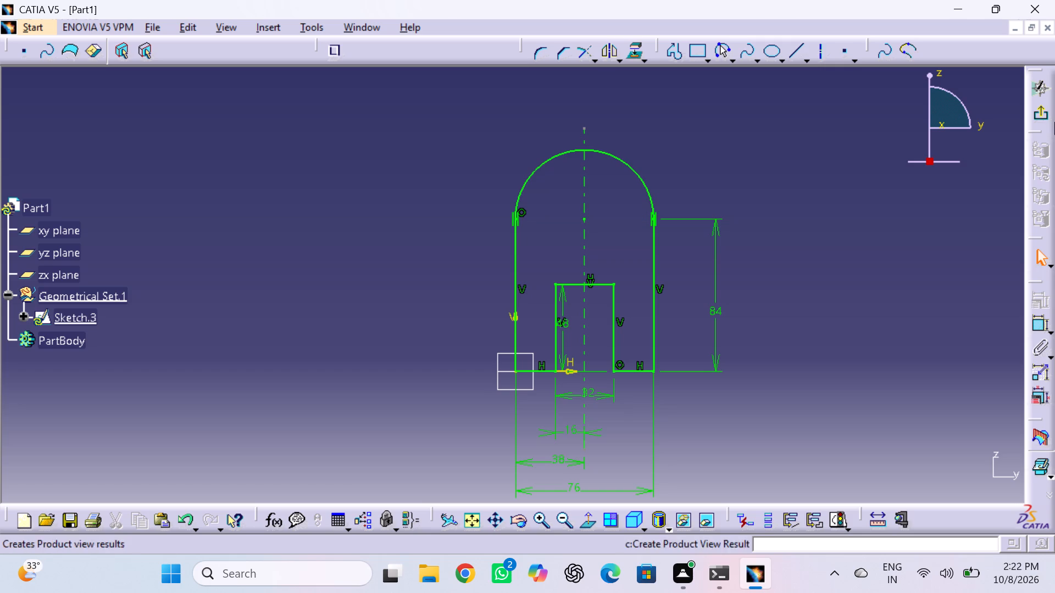
{"action": "left_click", "coordinate": [1039, 110]}
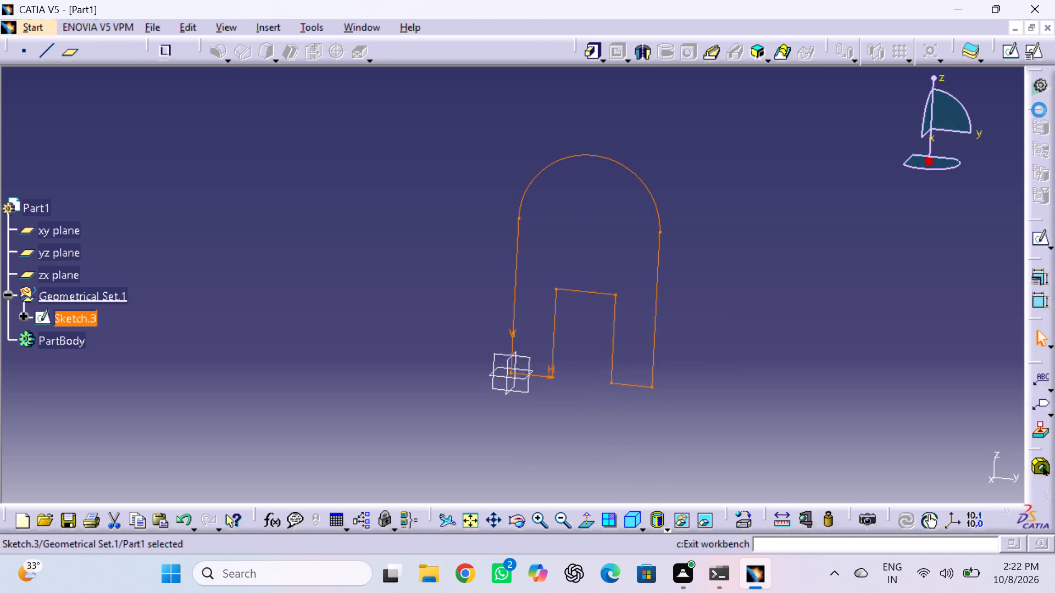
Pad the arched profile sketch with a length of 16 mm and mirrored extent.
{"action": "left_click", "coordinate": [587, 52]}
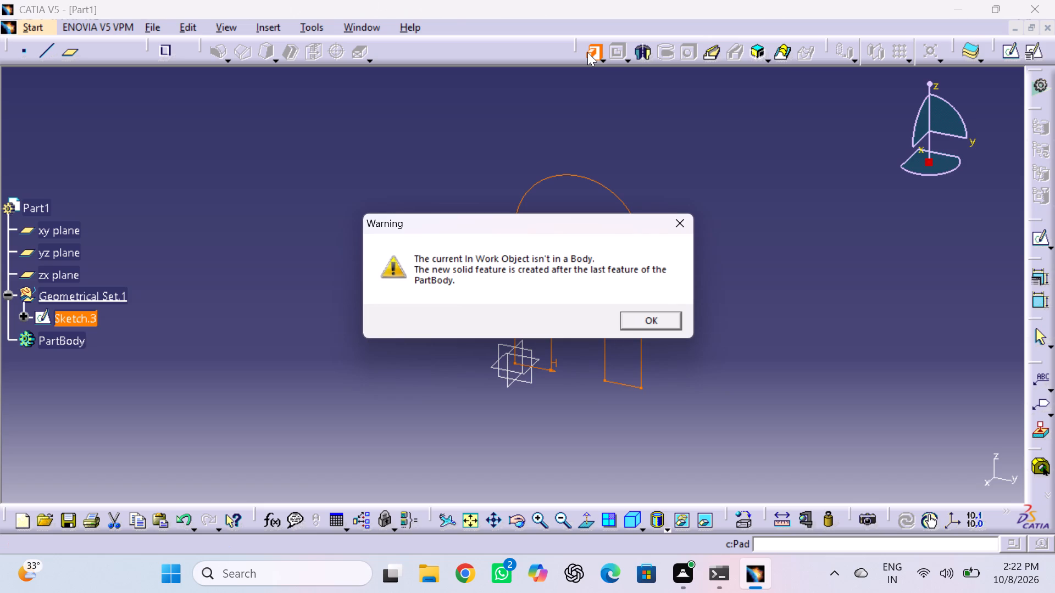
{"action": "left_click", "coordinate": [668, 317]}
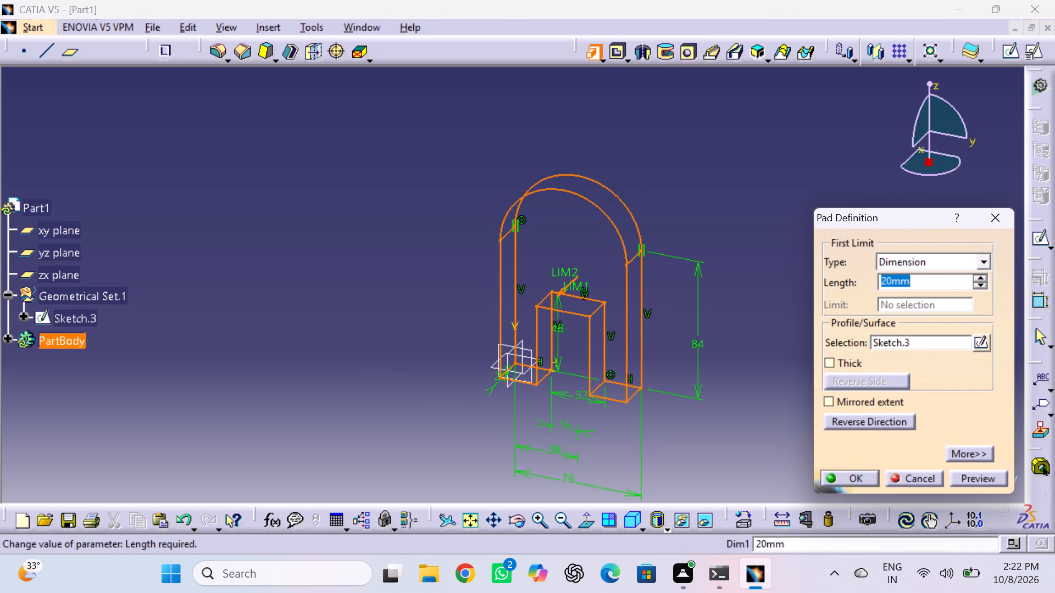
{"action": "type", "text": "32"}
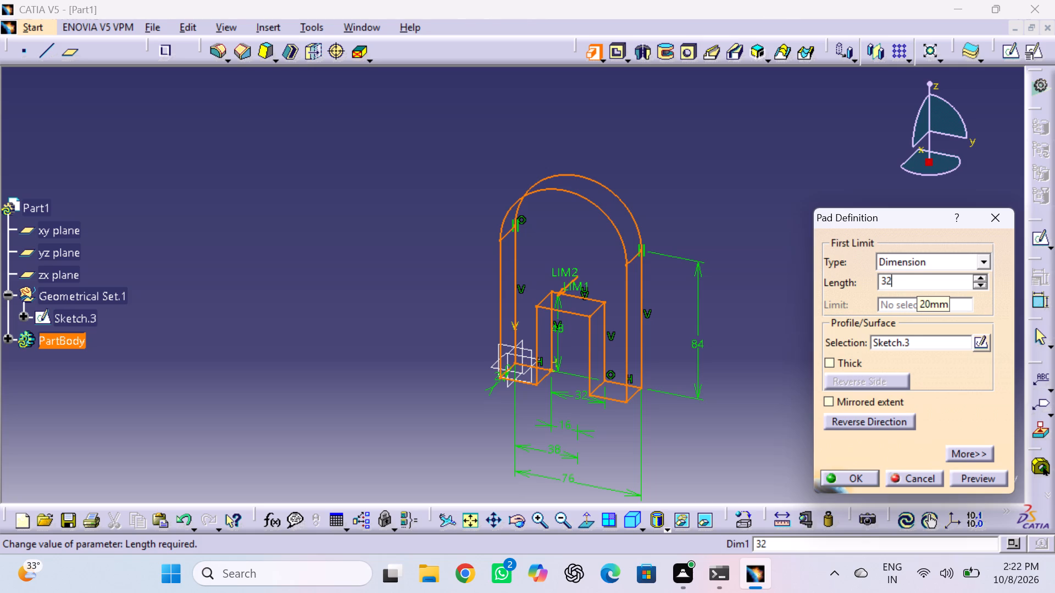
{"action": "key", "text": "BackSpace"}
{"action": "key", "text": "BackSpace"}
{"action": "type", "text": "16"}
{"action": "left_click", "coordinate": [831, 401]}
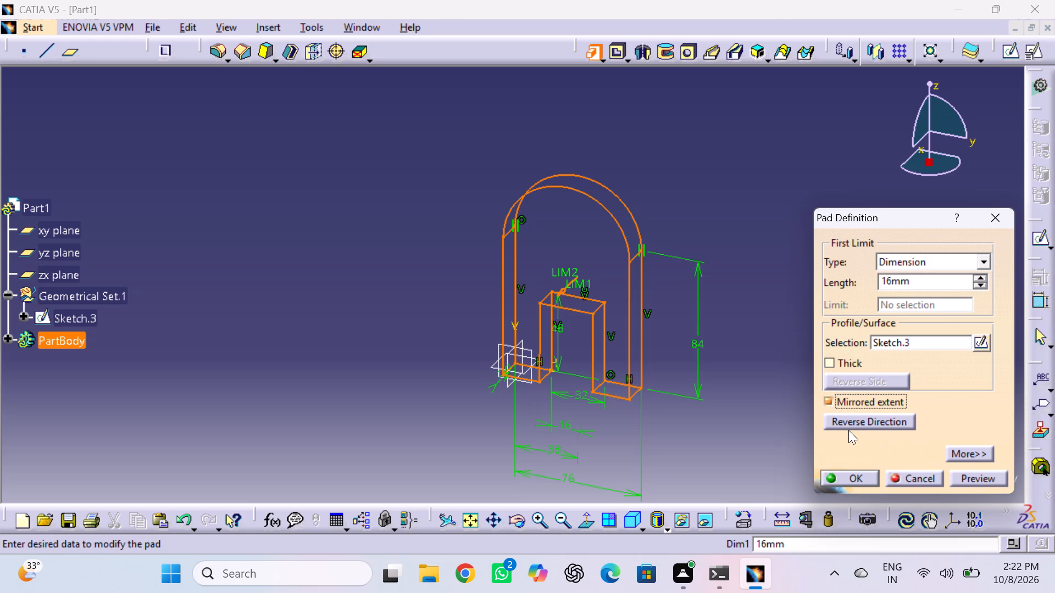
{"action": "left_click", "coordinate": [852, 480]}
{"action": "left_click", "coordinate": [769, 338]}
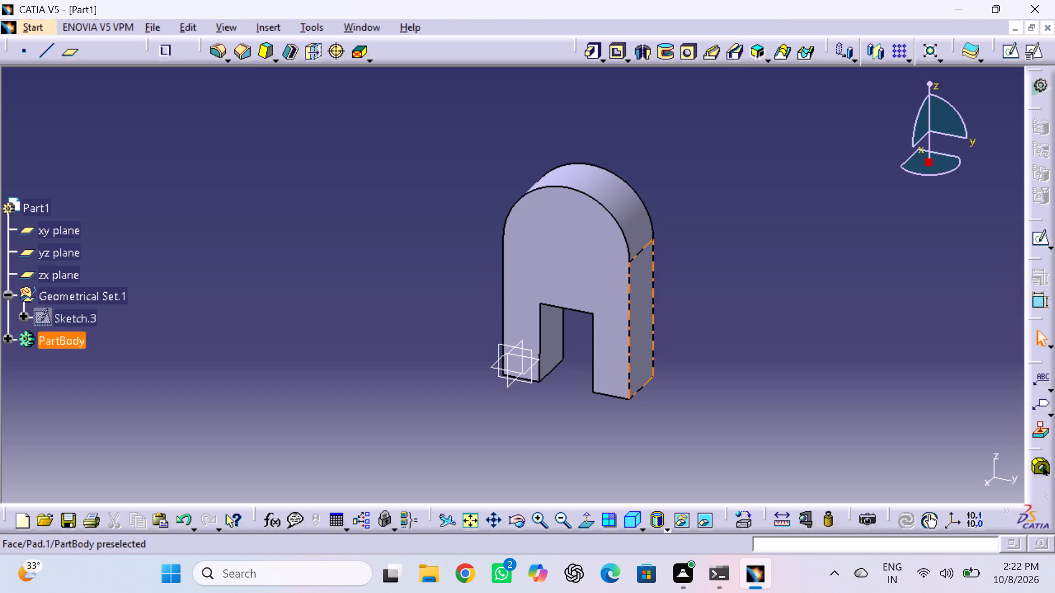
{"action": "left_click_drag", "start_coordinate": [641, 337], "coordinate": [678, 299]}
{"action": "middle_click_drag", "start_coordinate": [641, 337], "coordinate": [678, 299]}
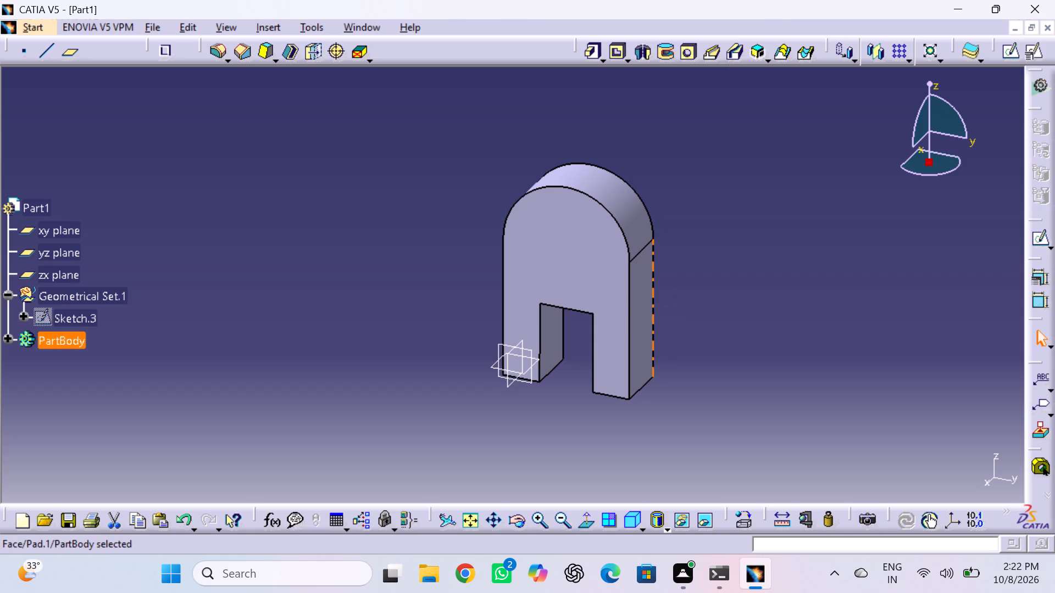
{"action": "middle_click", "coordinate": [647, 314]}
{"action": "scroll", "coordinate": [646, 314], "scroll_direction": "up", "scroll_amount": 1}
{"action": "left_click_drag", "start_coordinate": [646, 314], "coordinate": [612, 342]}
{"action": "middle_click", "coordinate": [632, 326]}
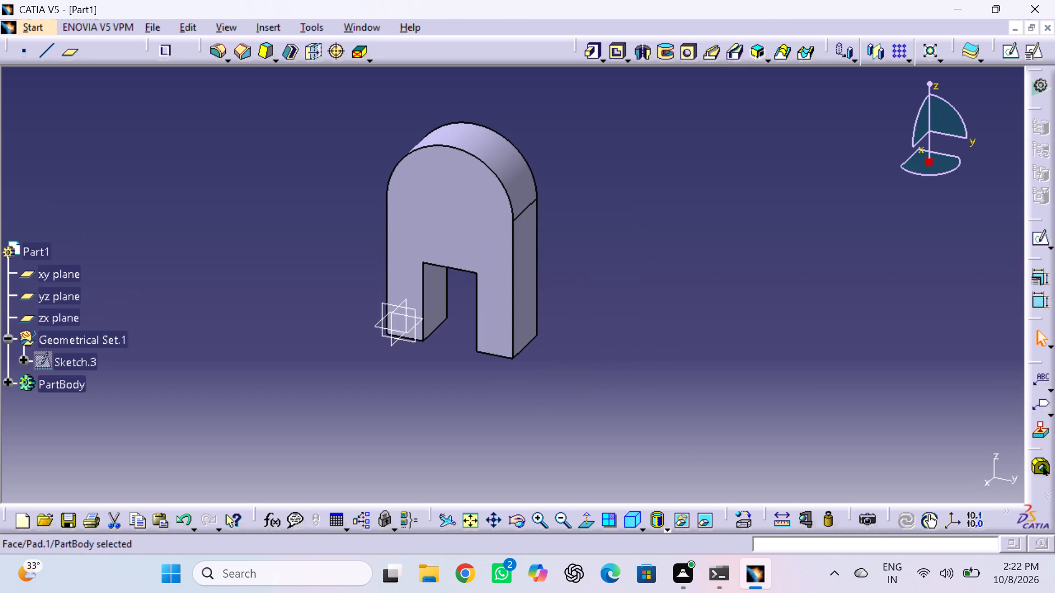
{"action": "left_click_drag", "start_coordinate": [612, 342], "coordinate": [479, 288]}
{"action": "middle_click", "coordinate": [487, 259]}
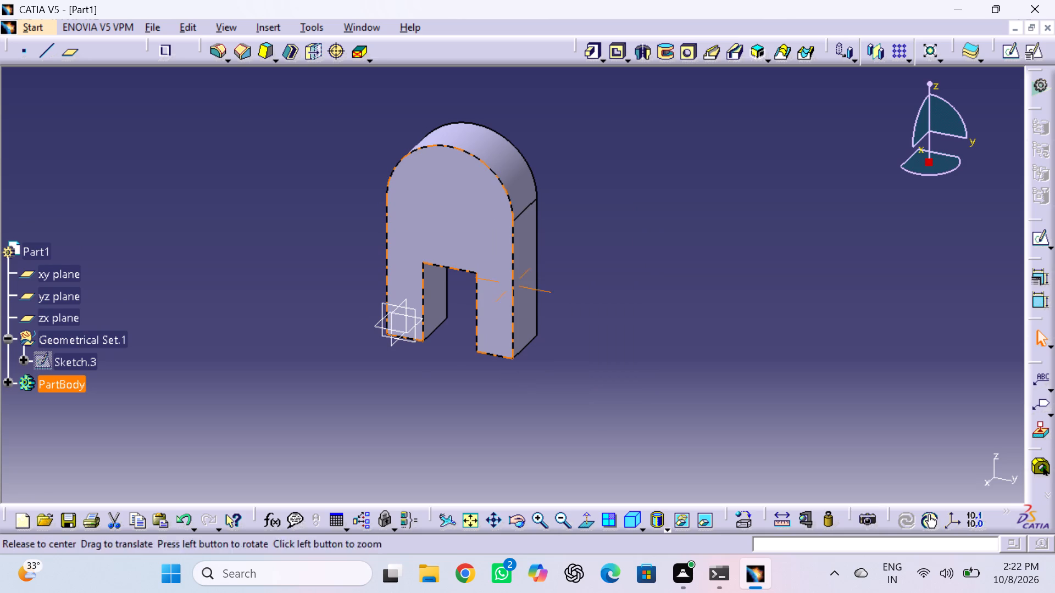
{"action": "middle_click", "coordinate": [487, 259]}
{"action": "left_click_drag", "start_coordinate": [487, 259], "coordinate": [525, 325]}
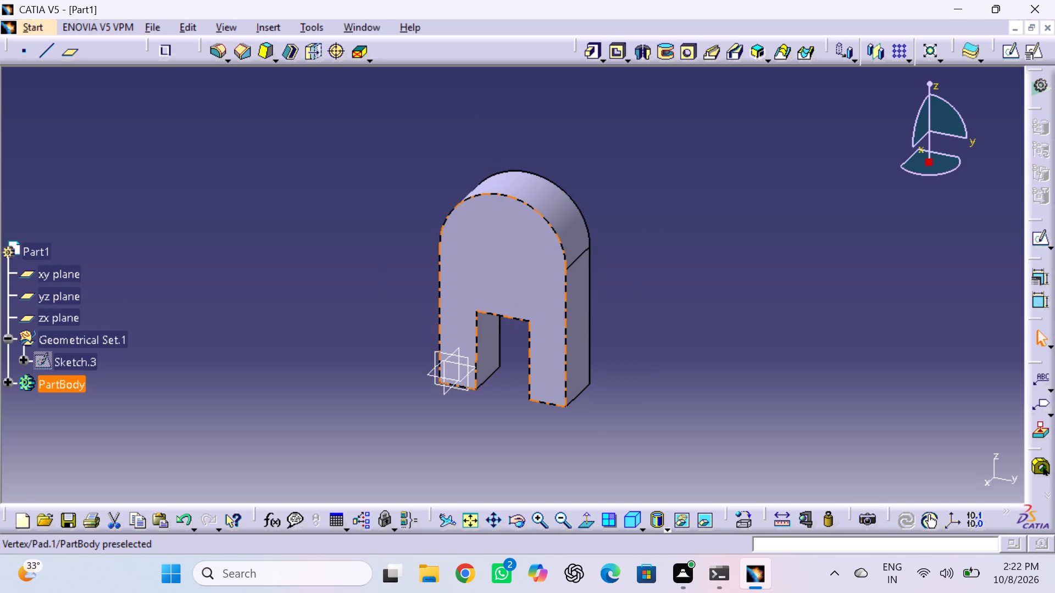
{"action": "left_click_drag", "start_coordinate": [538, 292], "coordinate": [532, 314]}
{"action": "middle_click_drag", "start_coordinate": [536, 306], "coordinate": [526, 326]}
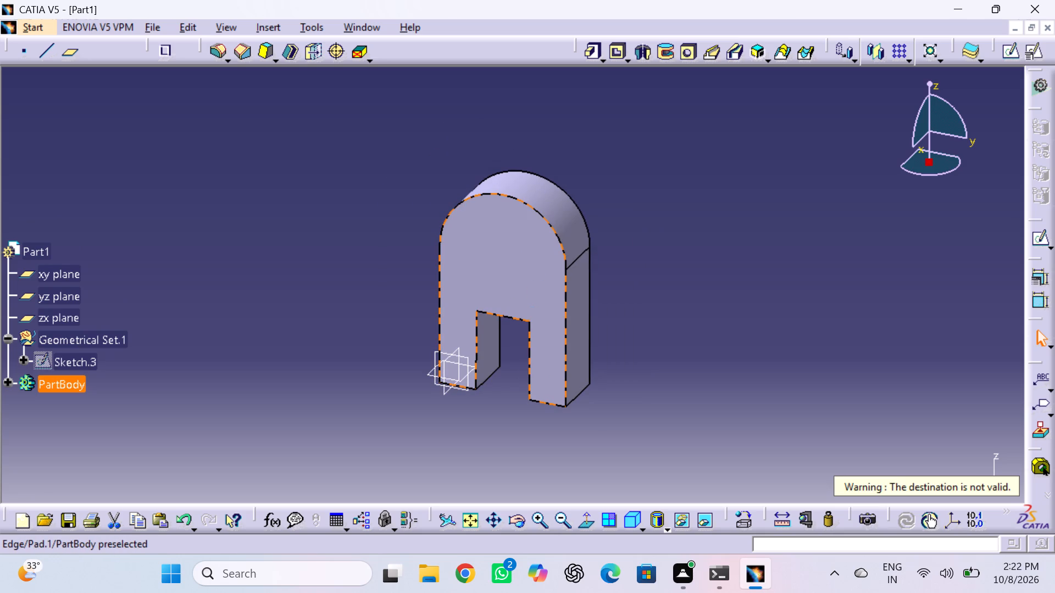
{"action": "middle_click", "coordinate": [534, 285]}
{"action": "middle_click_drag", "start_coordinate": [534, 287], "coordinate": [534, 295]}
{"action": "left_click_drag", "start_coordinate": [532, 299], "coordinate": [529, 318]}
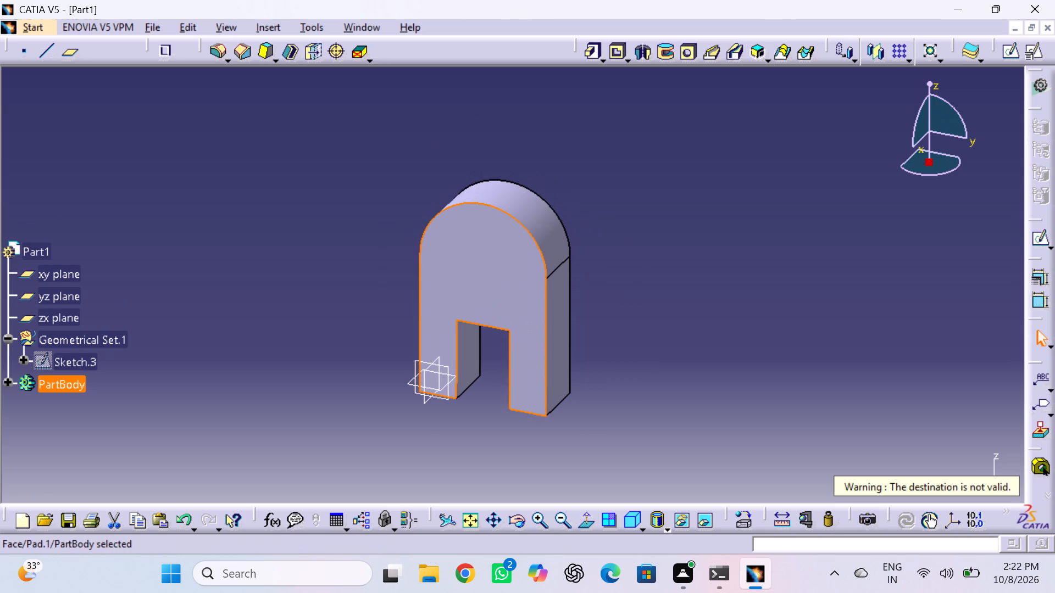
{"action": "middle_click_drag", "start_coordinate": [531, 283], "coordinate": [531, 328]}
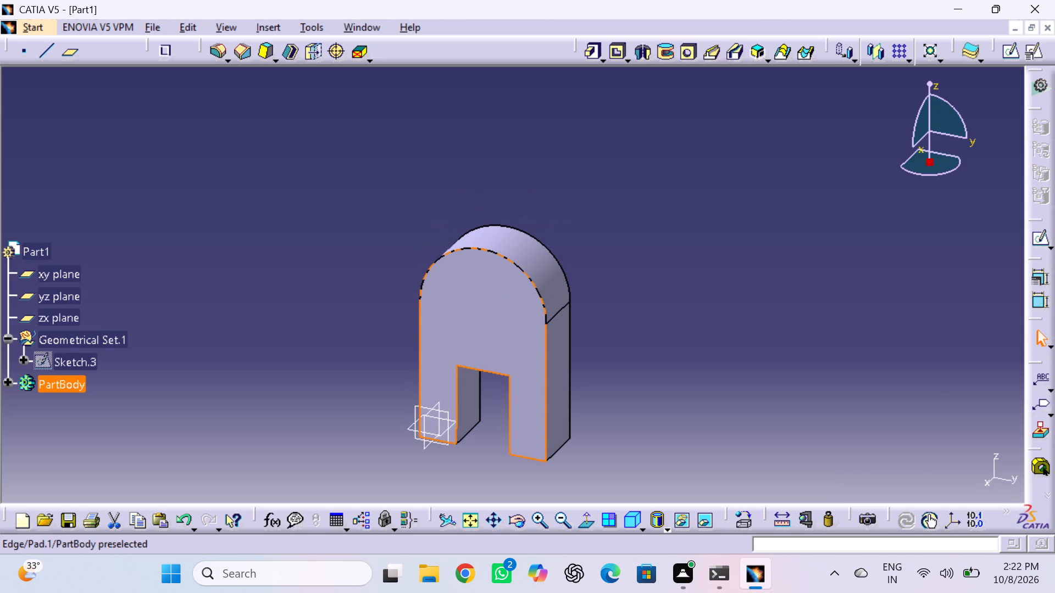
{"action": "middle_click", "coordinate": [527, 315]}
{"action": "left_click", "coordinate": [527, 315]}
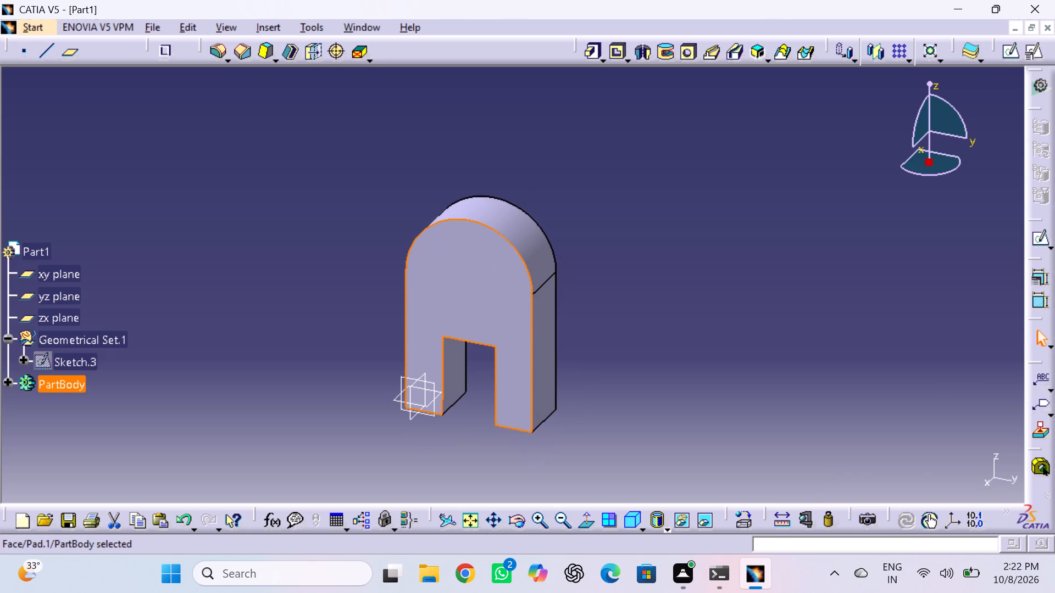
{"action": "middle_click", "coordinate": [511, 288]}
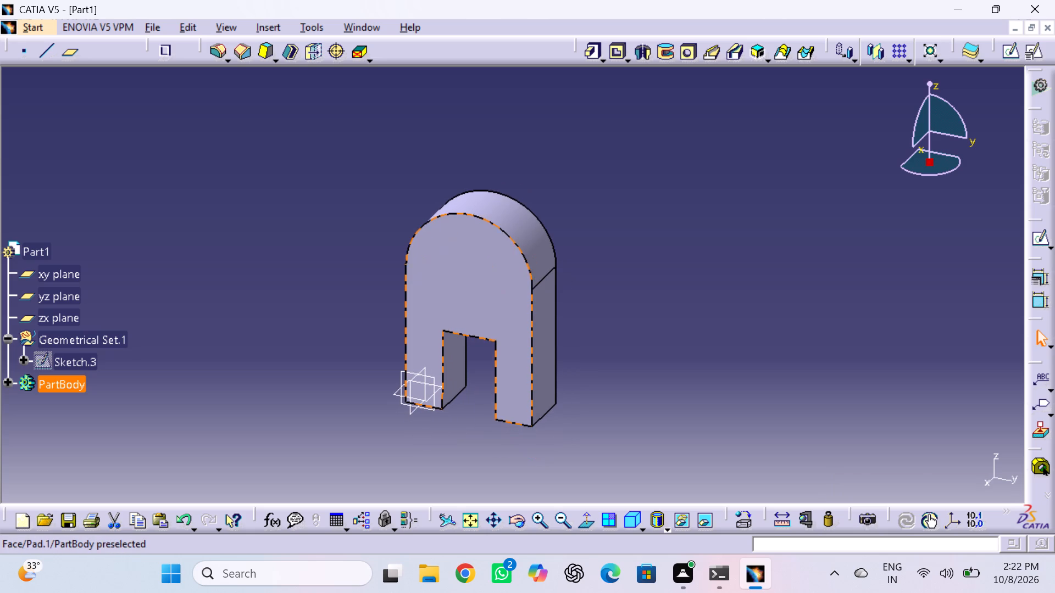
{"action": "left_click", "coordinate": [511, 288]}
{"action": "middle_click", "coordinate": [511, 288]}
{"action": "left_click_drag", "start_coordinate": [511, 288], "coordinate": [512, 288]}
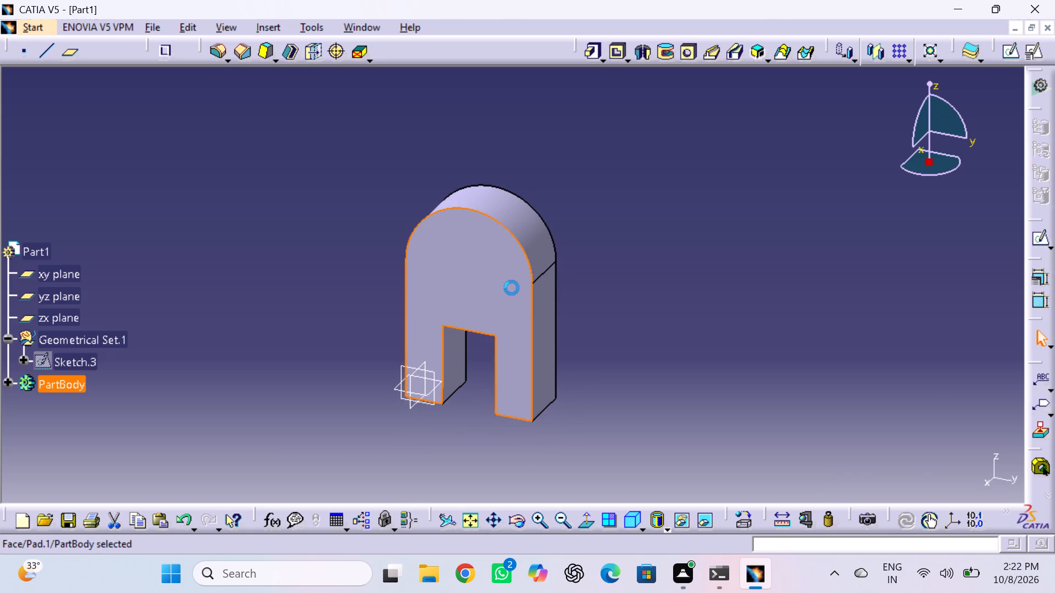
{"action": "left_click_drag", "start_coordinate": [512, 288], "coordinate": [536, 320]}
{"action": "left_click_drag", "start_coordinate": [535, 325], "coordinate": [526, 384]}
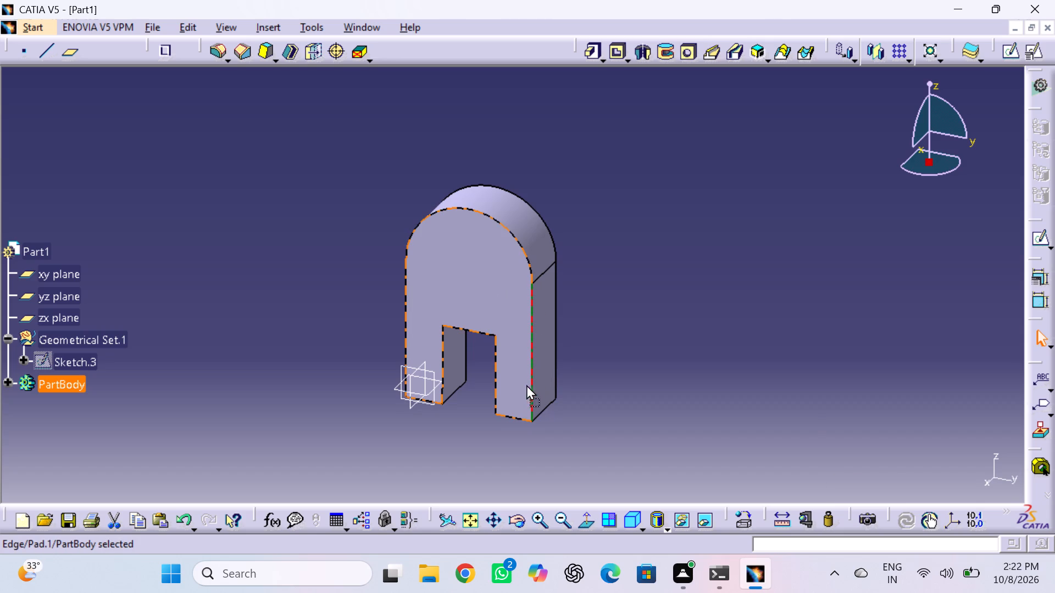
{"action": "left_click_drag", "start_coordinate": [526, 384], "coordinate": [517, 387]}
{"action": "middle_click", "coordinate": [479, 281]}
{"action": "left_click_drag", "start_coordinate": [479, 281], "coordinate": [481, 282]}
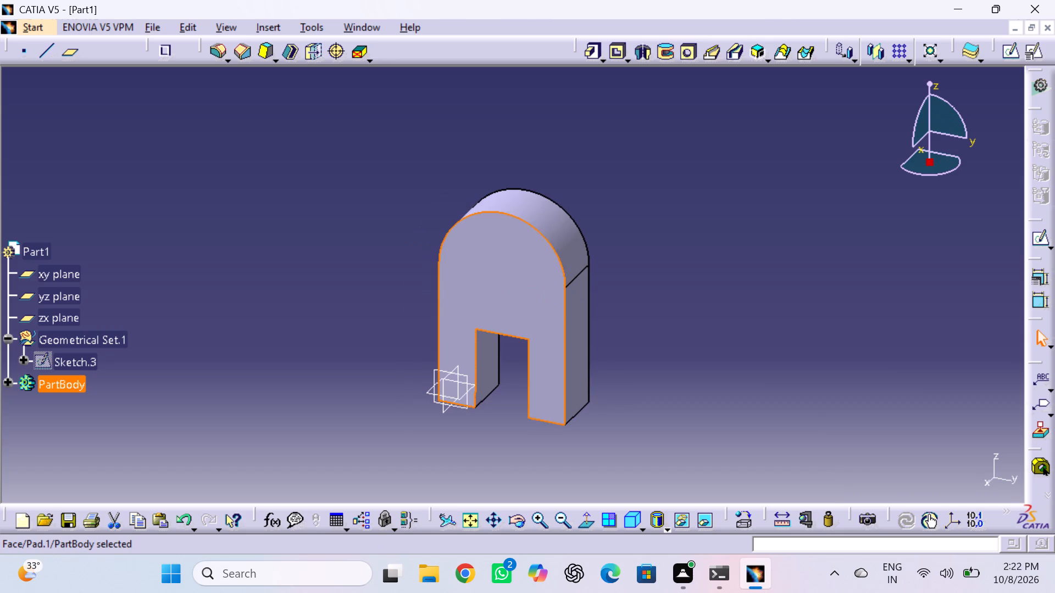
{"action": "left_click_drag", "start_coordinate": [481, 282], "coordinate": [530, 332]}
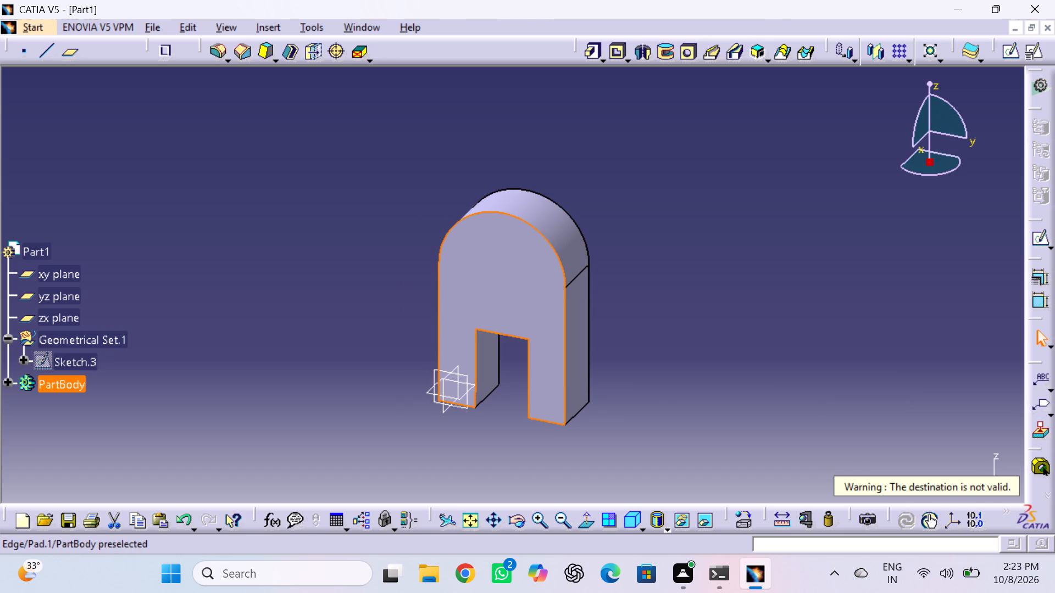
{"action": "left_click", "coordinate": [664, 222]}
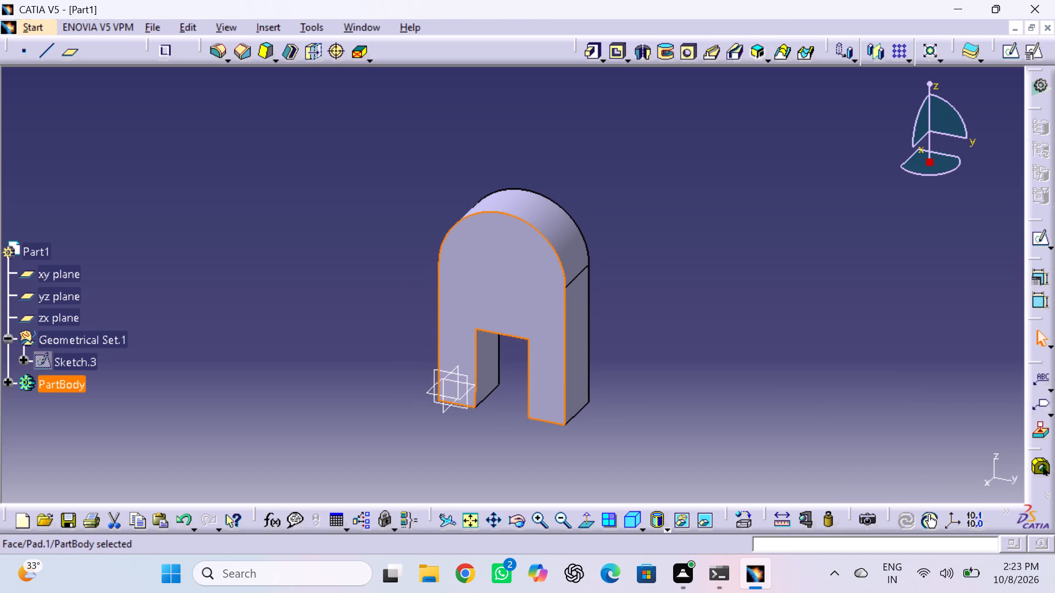
Open a sketch on the pad's front face and draw a circle about 37 mm in diameter centred in the arched upper part.
{"action": "left_click", "coordinate": [525, 276]}
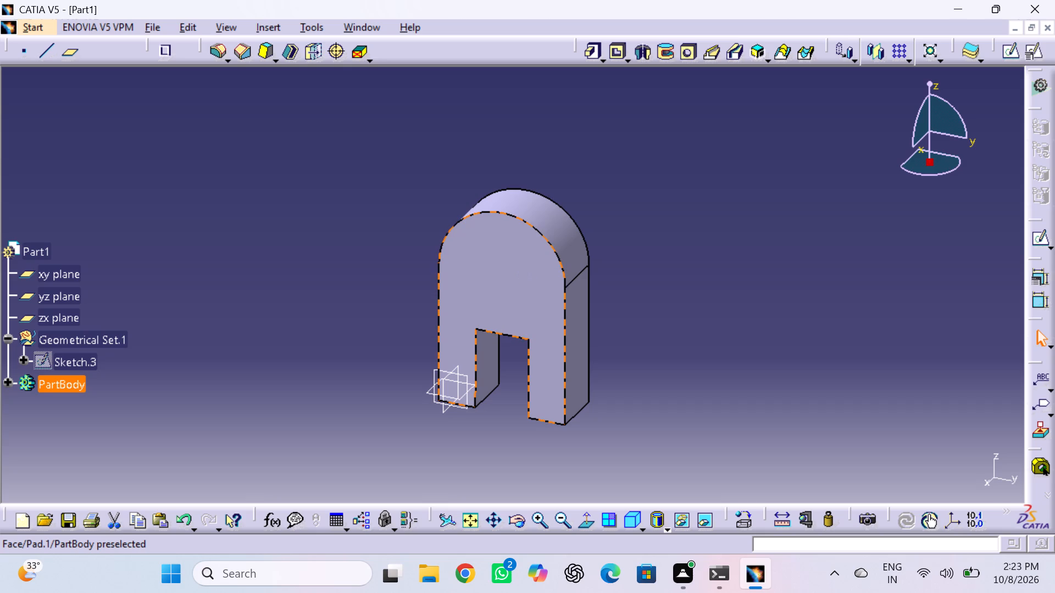
{"action": "left_click", "coordinate": [1014, 48]}
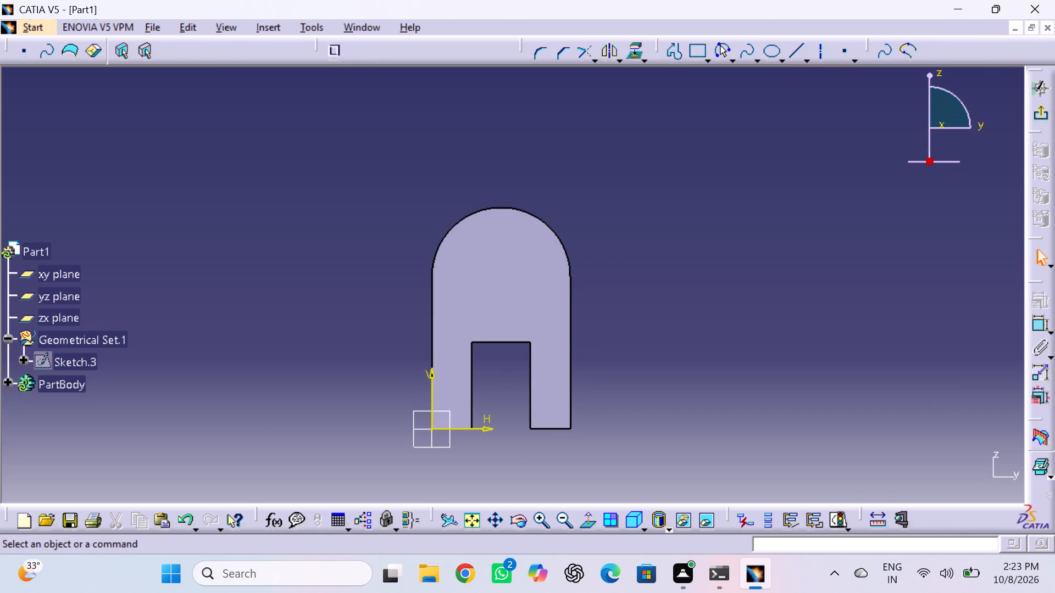
{"action": "left_click", "coordinate": [728, 57]}
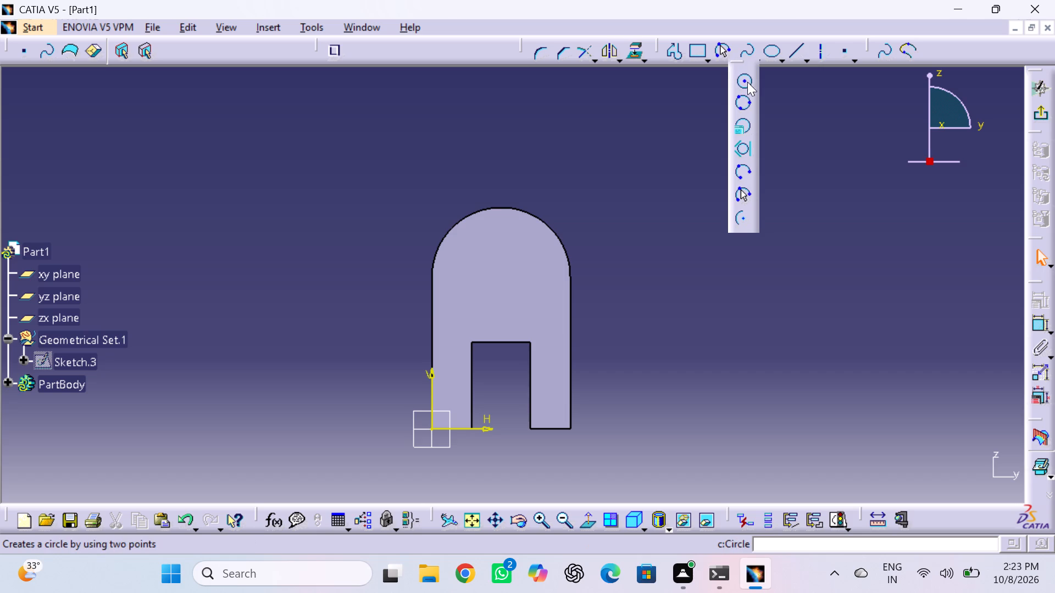
{"action": "left_click", "coordinate": [746, 79]}
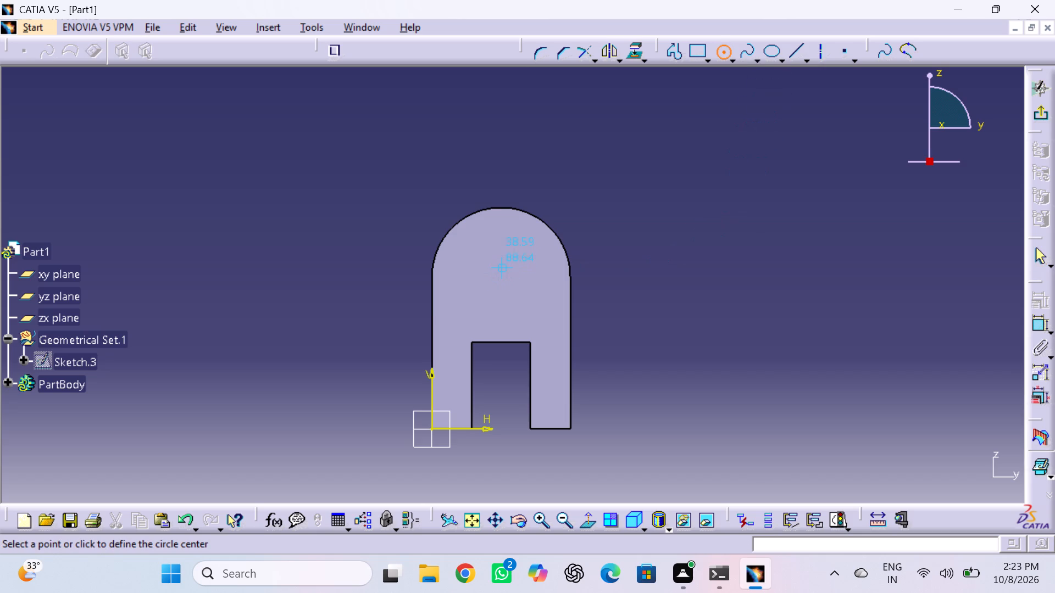
{"action": "left_click", "coordinate": [501, 269]}
{"action": "left_click", "coordinate": [516, 296]}
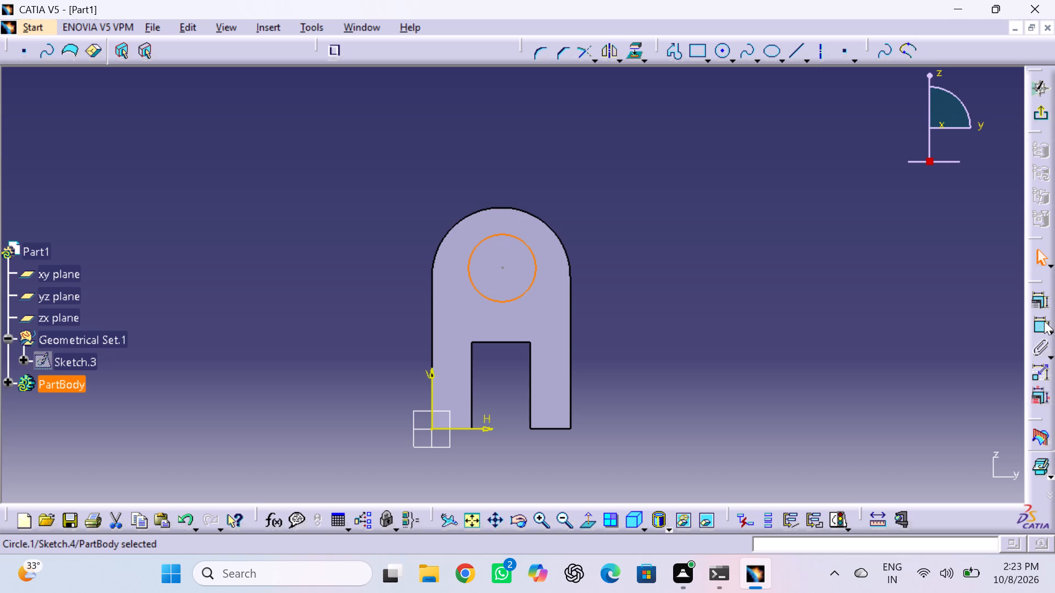
Dimension the circle's diameter and set it to 40 mm.
{"action": "double_click", "coordinate": [1044, 321]}
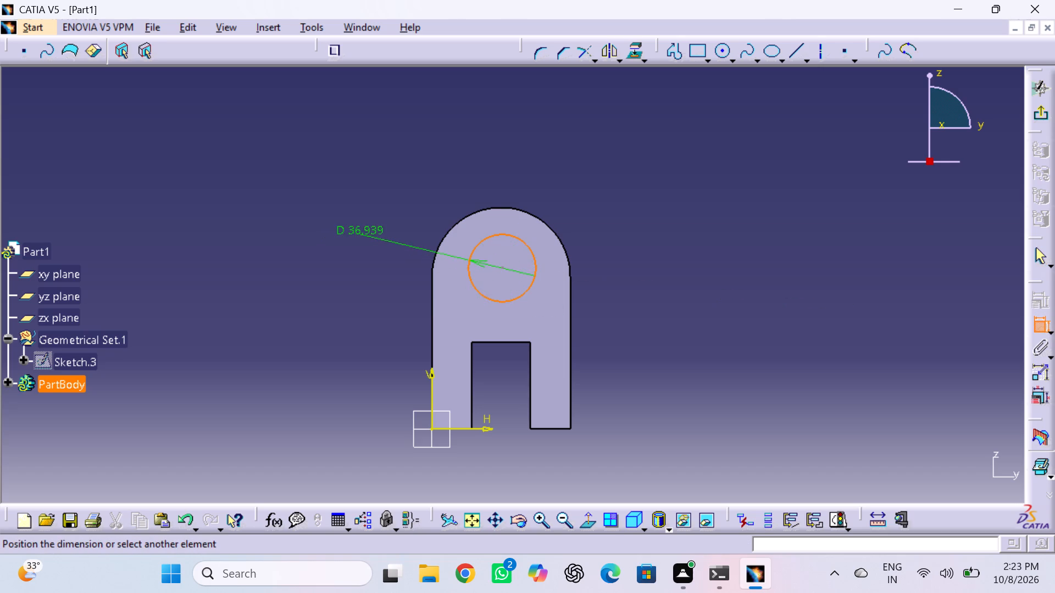
{"action": "double_click", "coordinate": [360, 234]}
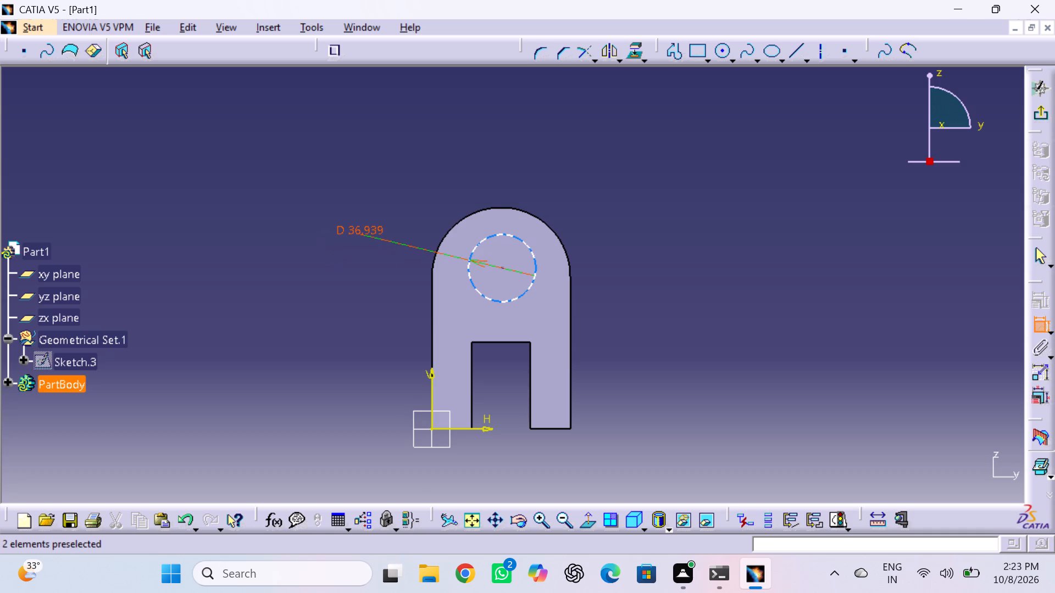
{"action": "triple_click", "coordinate": [358, 232]}
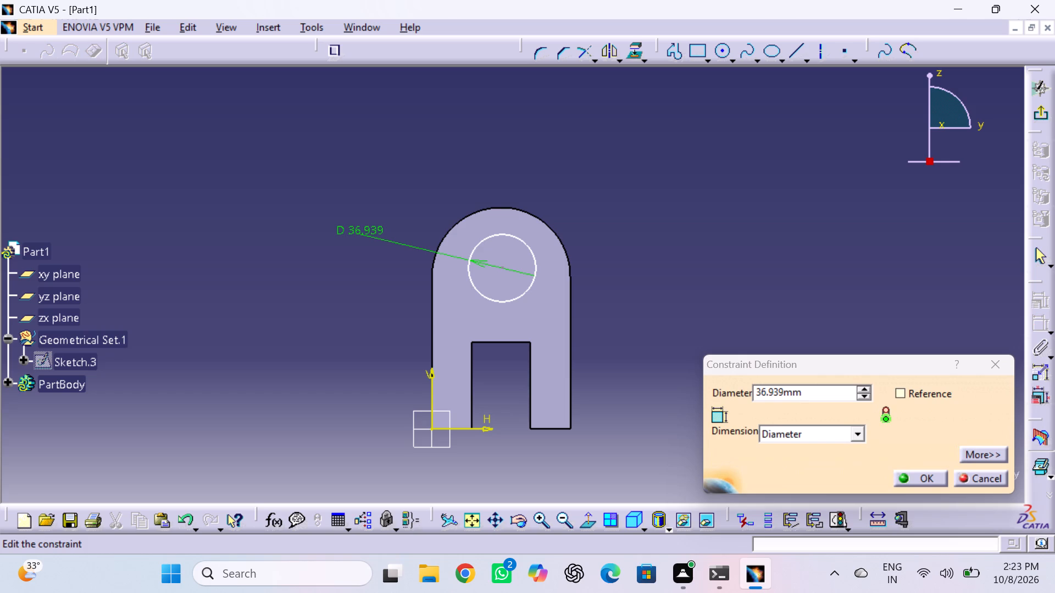
{"action": "triple_click", "coordinate": [828, 393]}
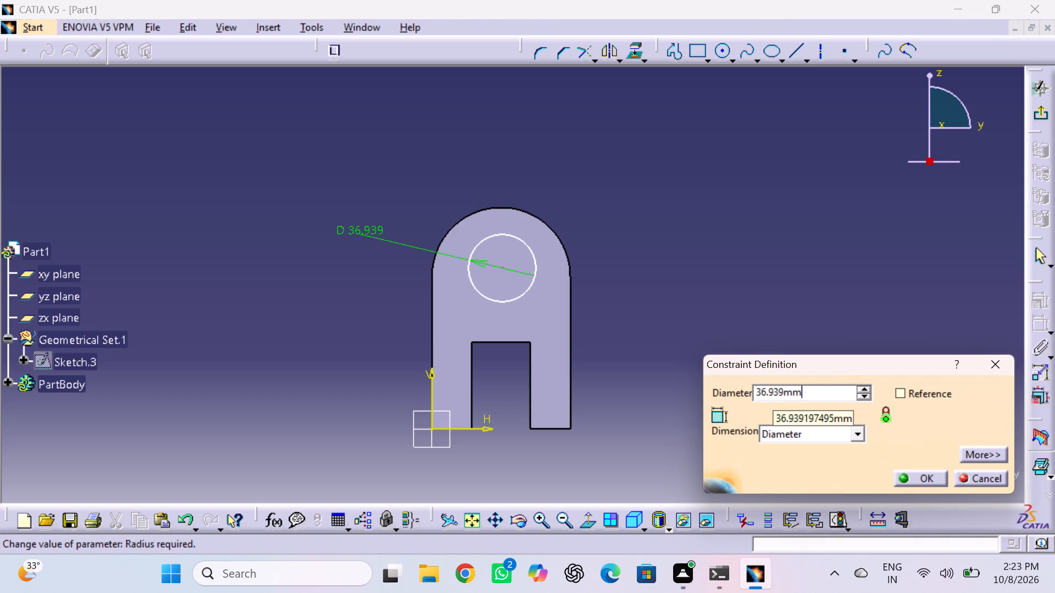
{"action": "left_click", "coordinate": [828, 393]}
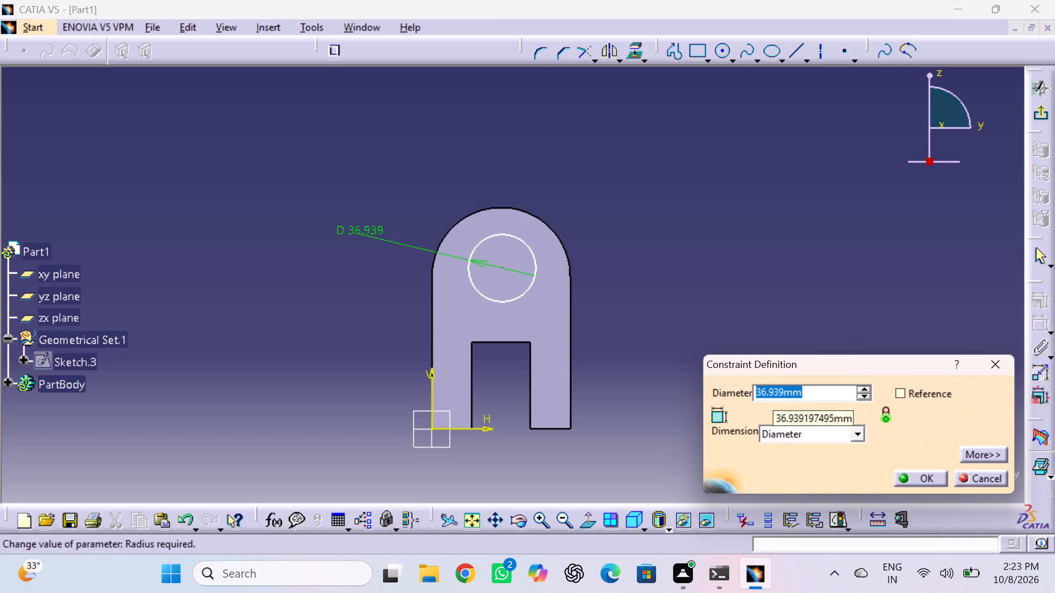
{"action": "key", "text": "4"}
{"action": "key", "text": "0"}
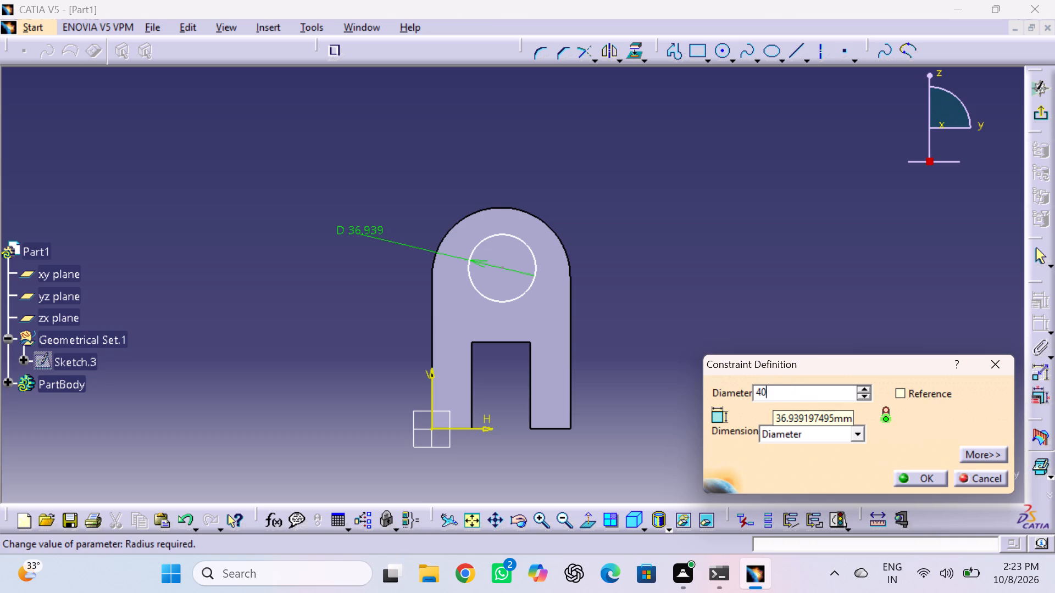
{"action": "key", "text": "Return"}
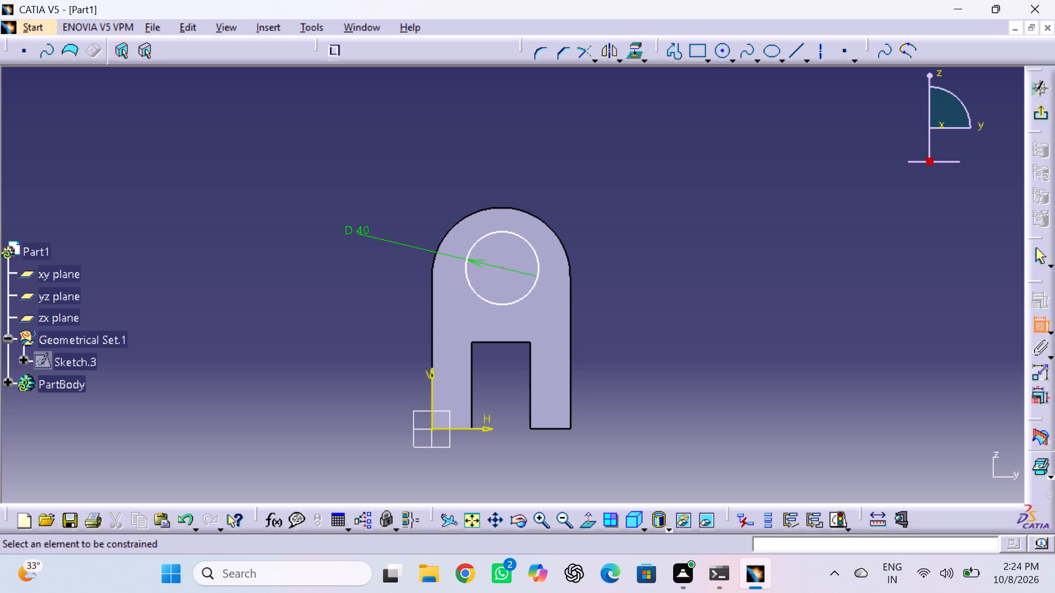
Constrain the vertical distance from the circle's centre to the slot's top edge to 36 mm.
{"action": "left_click", "coordinate": [504, 268]}
{"action": "double_click", "coordinate": [509, 340]}
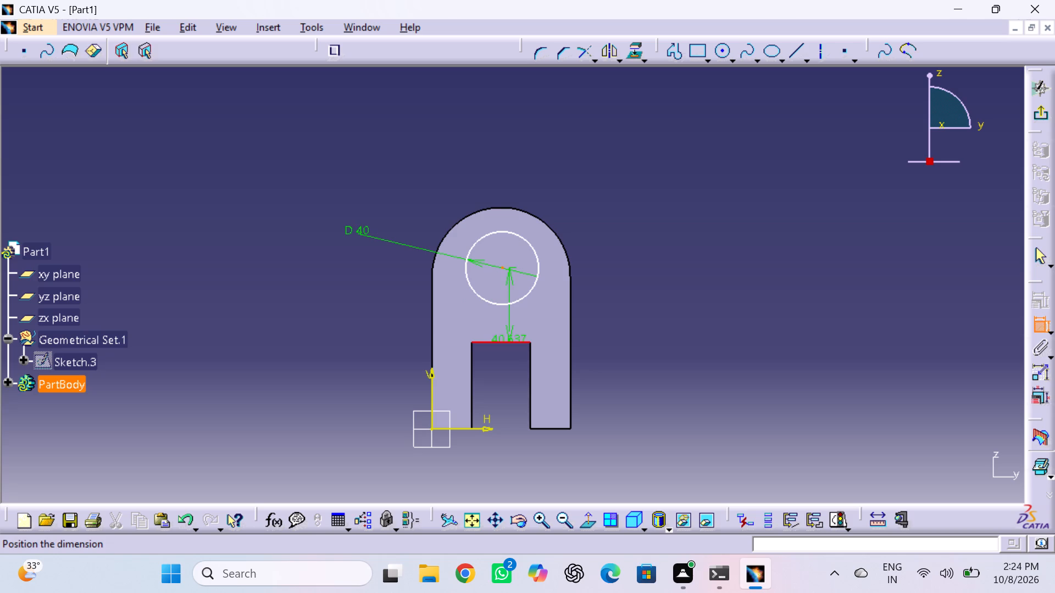
{"action": "left_click", "coordinate": [617, 304]}
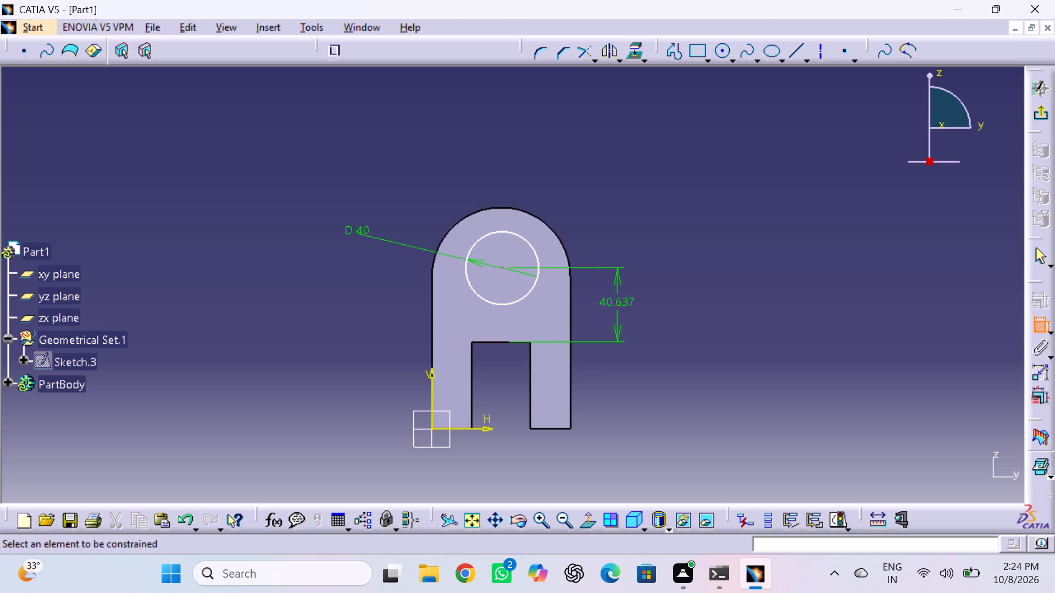
{"action": "double_click", "coordinate": [619, 303]}
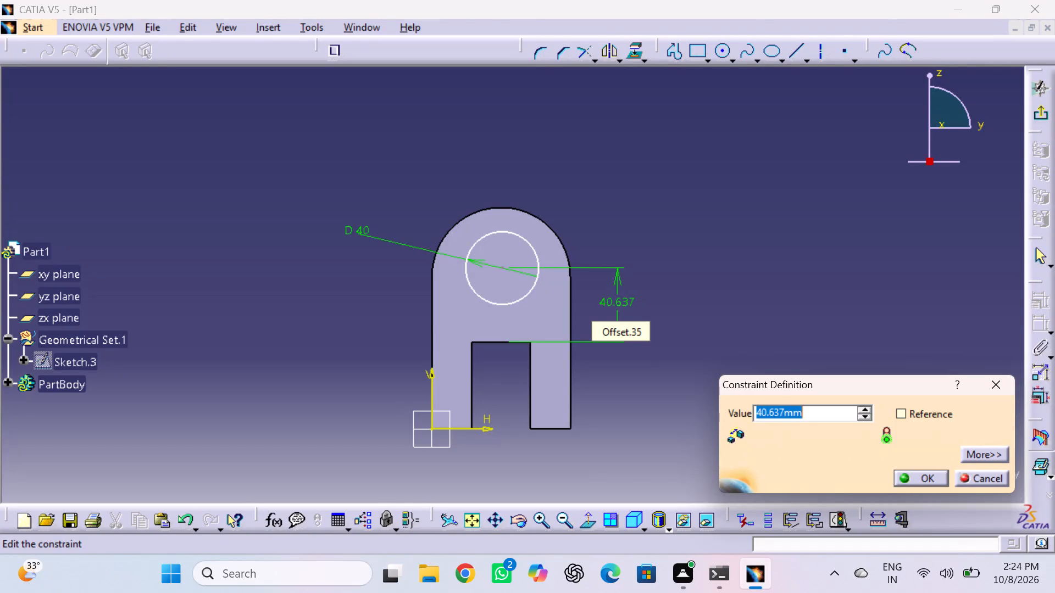
{"action": "type", "text": "36"}
{"action": "key", "text": "Return"}
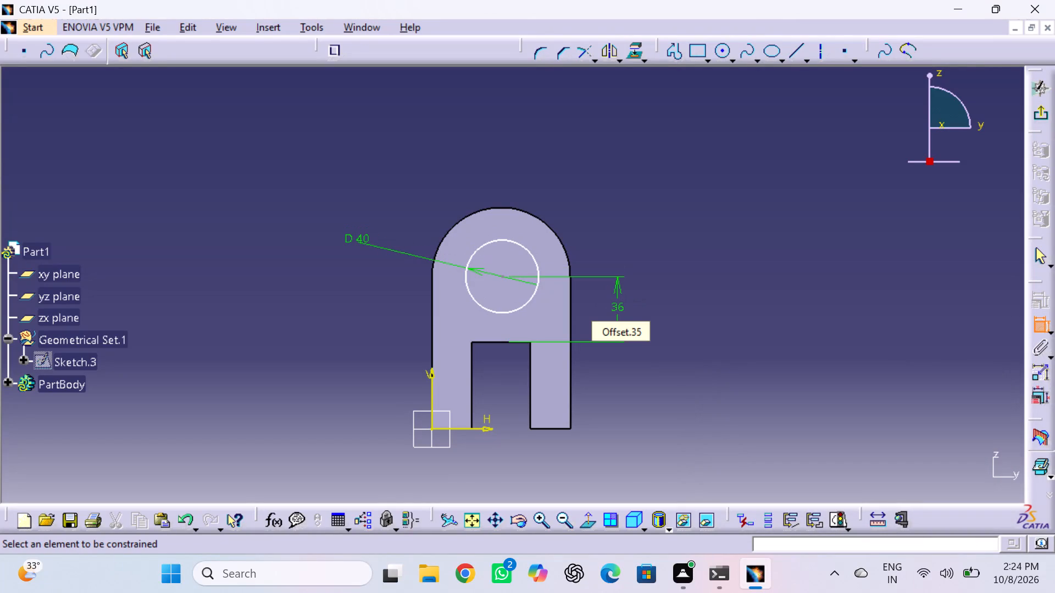
Constrain the horizontal distance from the circle's centre to the pad's right outer edge to 38 mm and exit the sketch.
{"action": "left_click", "coordinate": [502, 276]}
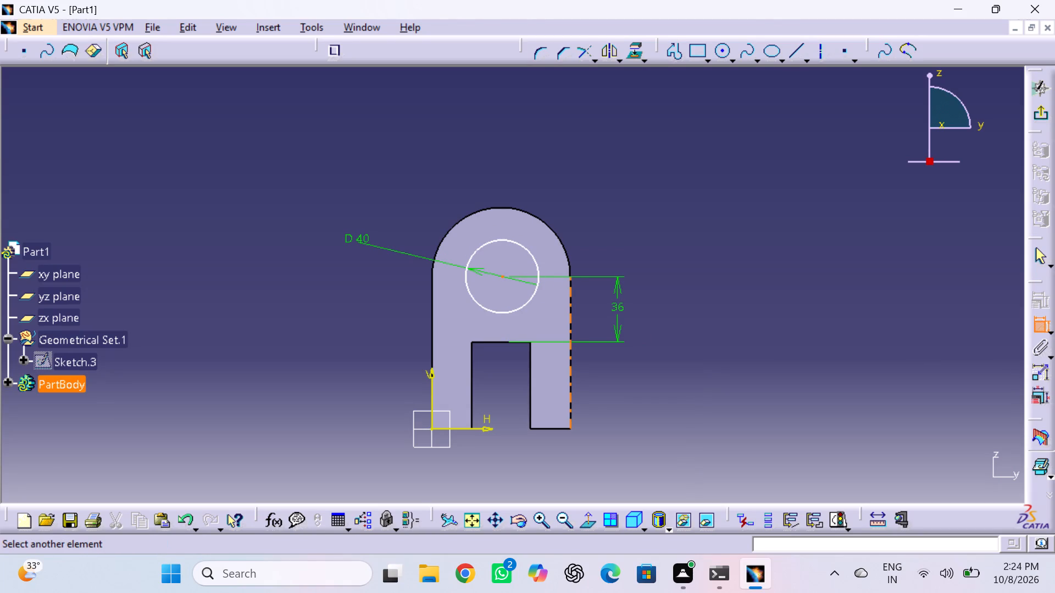
{"action": "left_click", "coordinate": [569, 303]}
{"action": "left_click", "coordinate": [538, 177]}
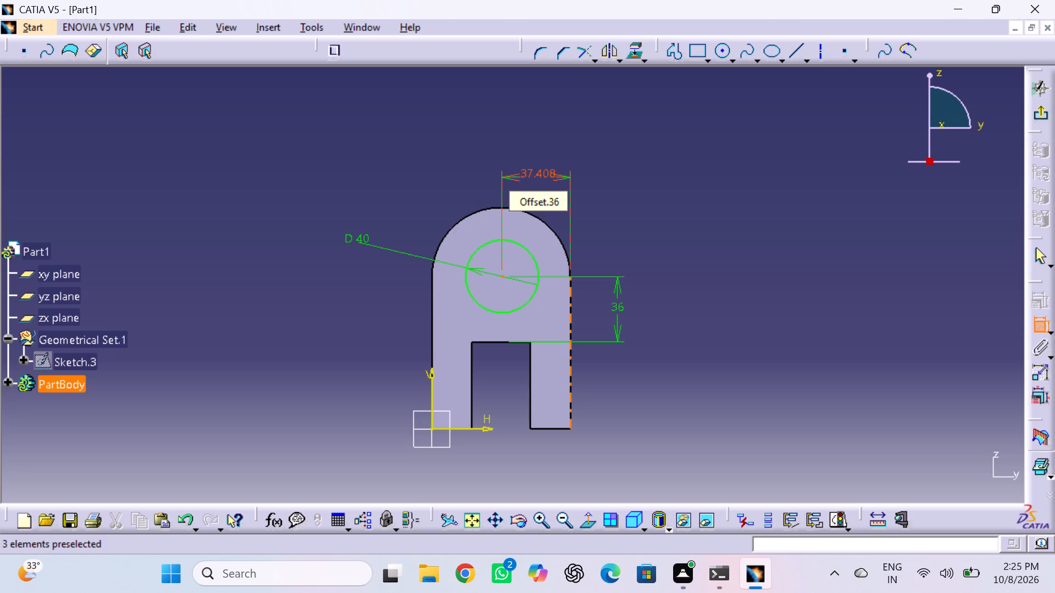
{"action": "left_click", "coordinate": [537, 174]}
{"action": "double_click", "coordinate": [537, 174]}
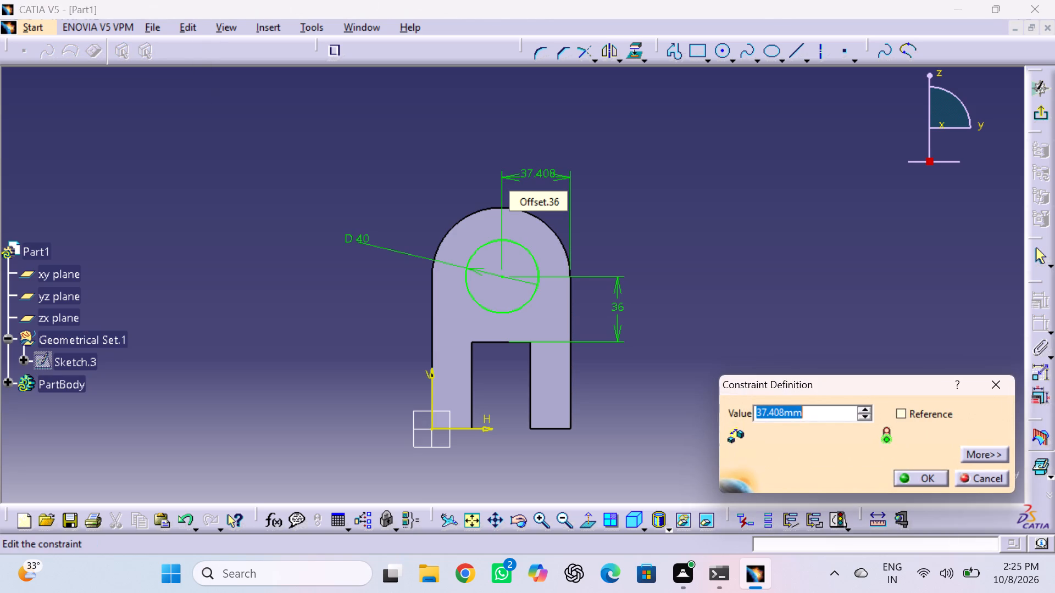
{"action": "type", "text": "38"}
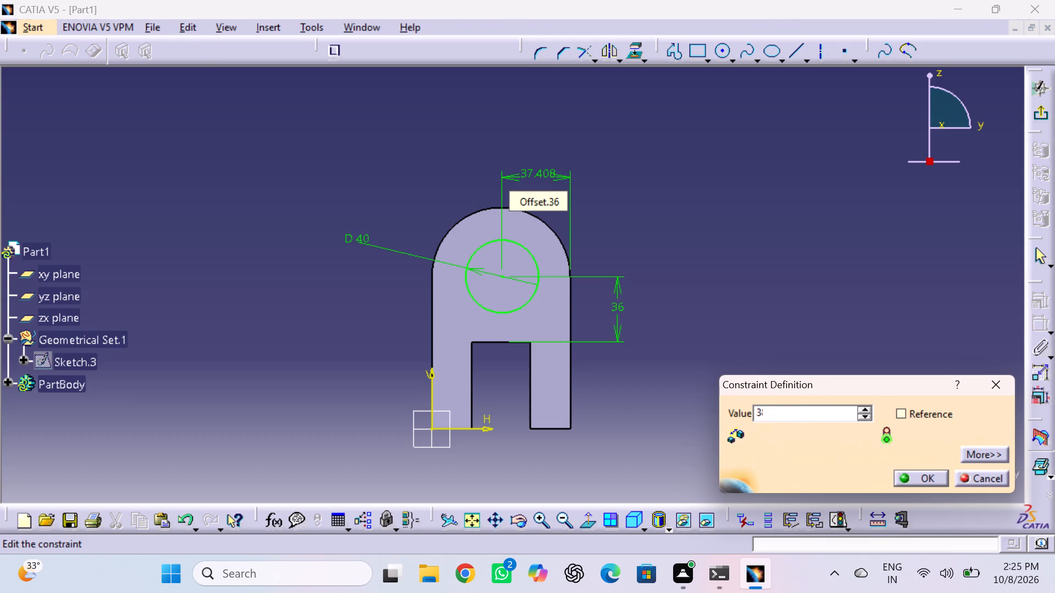
{"action": "key", "text": "Return"}
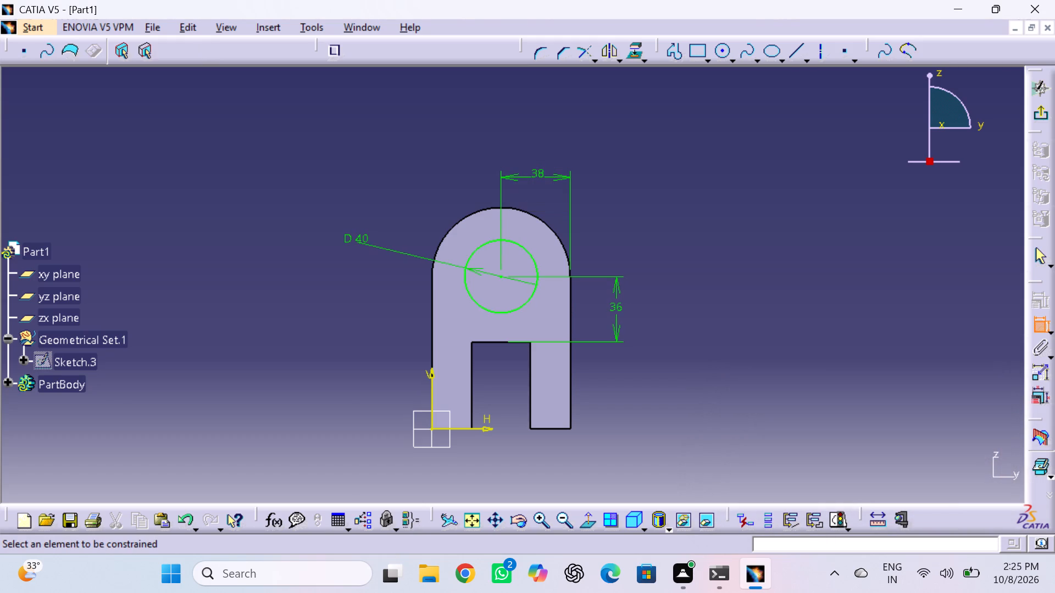
{"action": "left_click", "coordinate": [679, 187]}
{"action": "left_click", "coordinate": [1038, 110]}
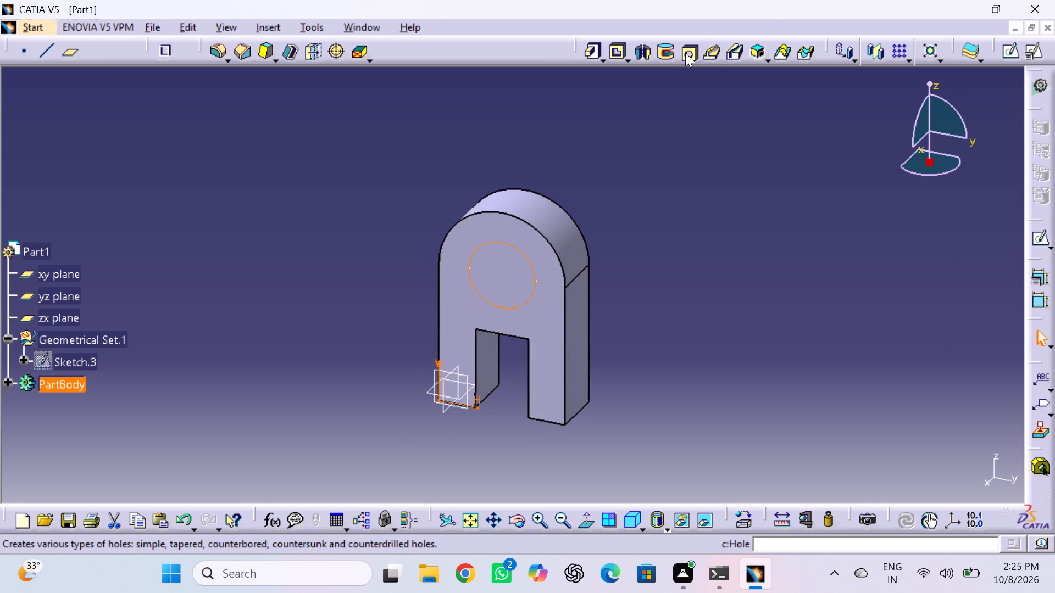
Pocket the 40 mm circle sketch to a depth of 16 mm with mirrored extent.
{"action": "left_click", "coordinate": [619, 55]}
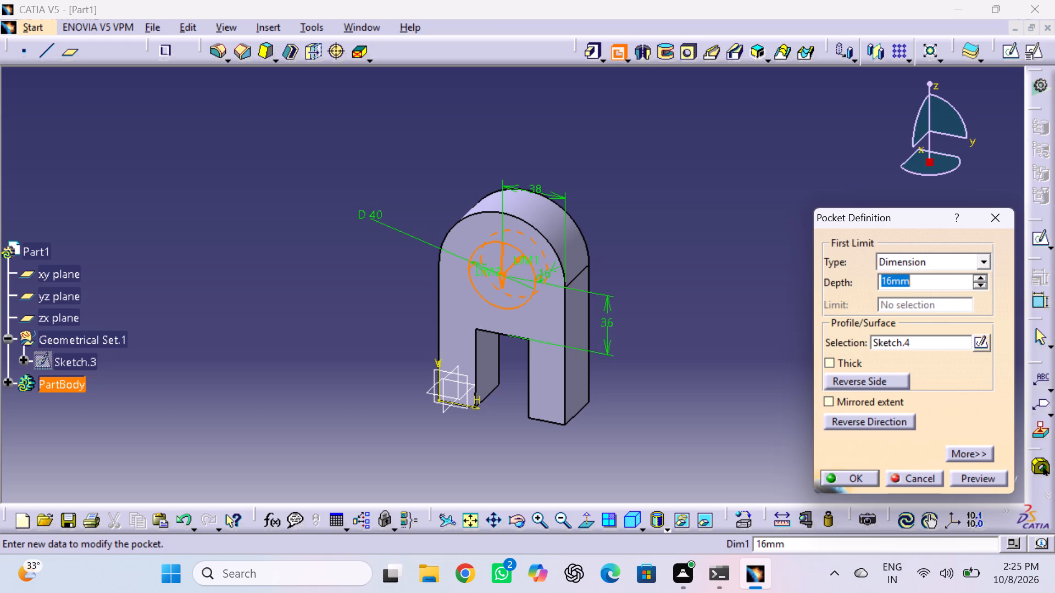
{"action": "left_click", "coordinate": [828, 401]}
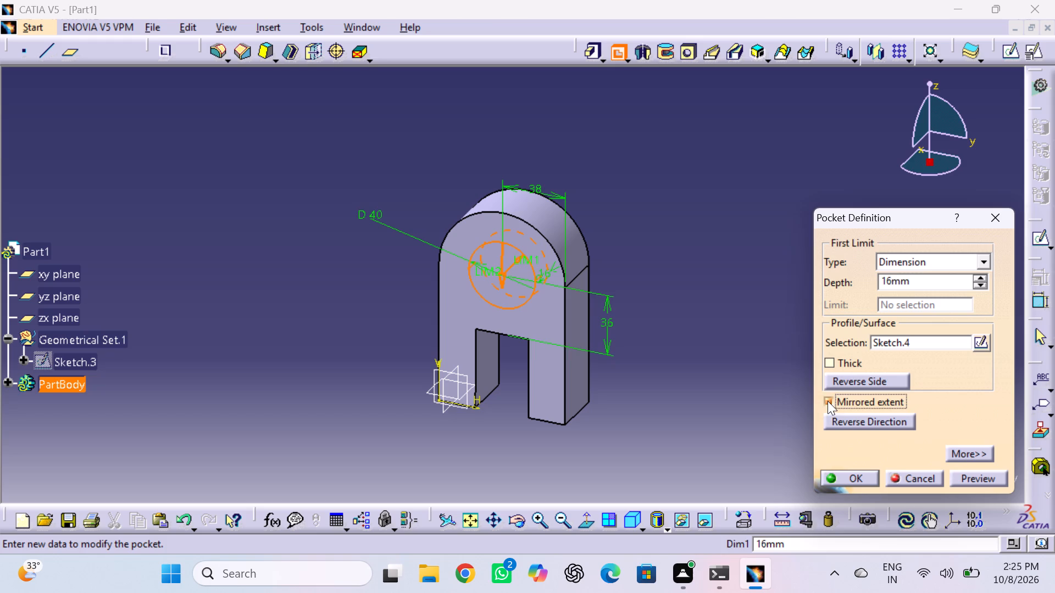
{"action": "left_click", "coordinate": [835, 480]}
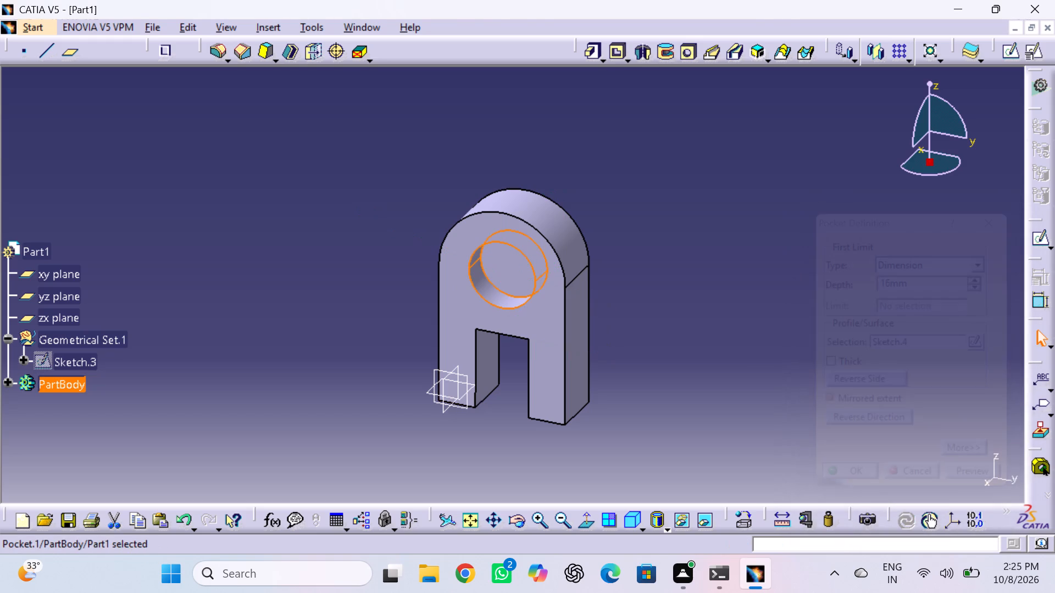
{"action": "left_click", "coordinate": [684, 328]}
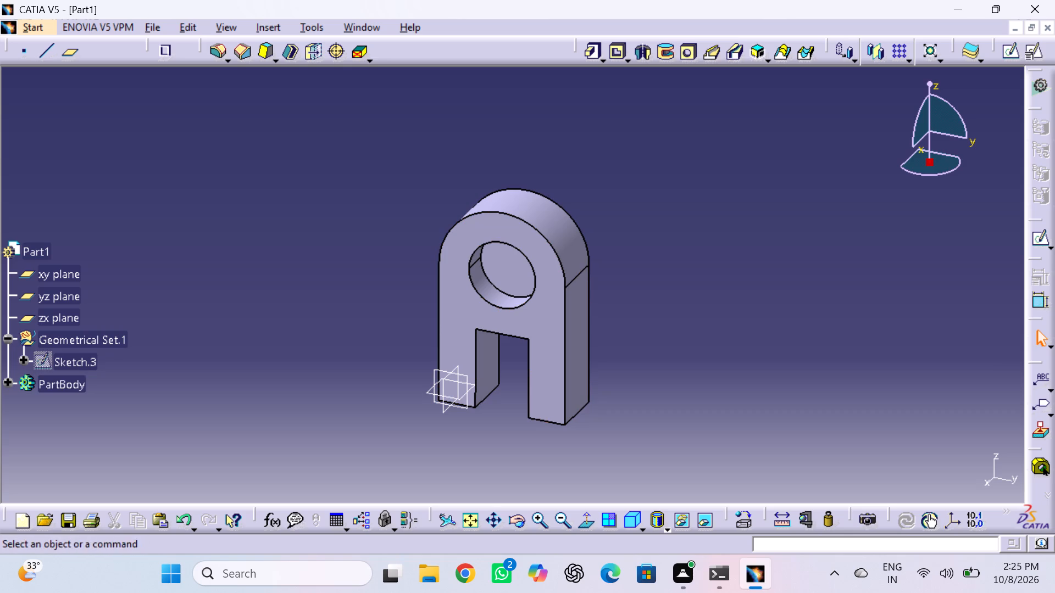
Edit the circular pocket and set its depth to 32 mm.
{"action": "left_click", "coordinate": [515, 523]}
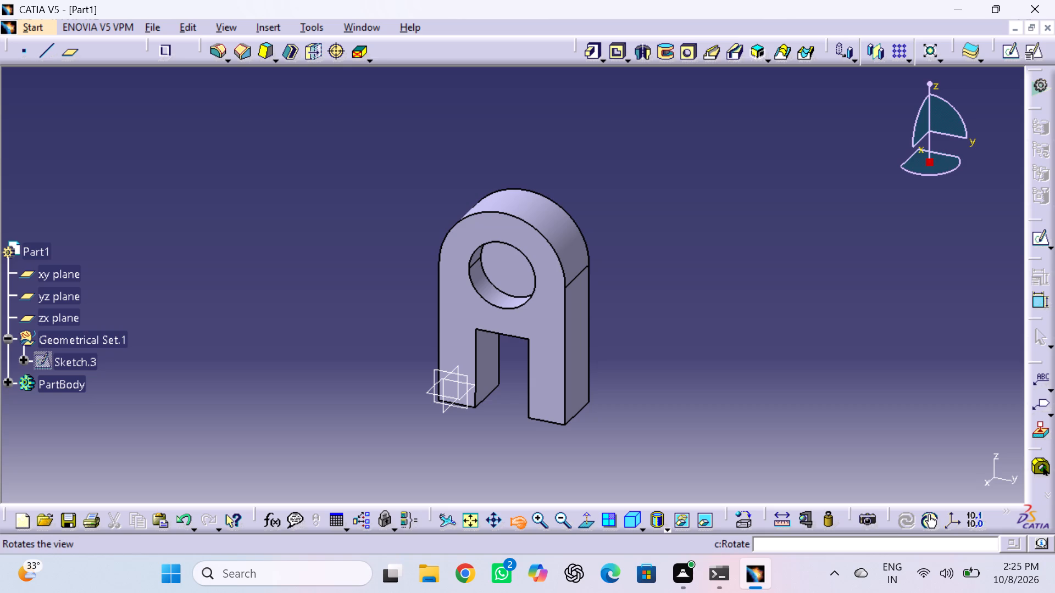
{"action": "middle_click_drag", "start_coordinate": [544, 398], "coordinate": [560, 376]}
{"action": "middle_click", "coordinate": [560, 376]}
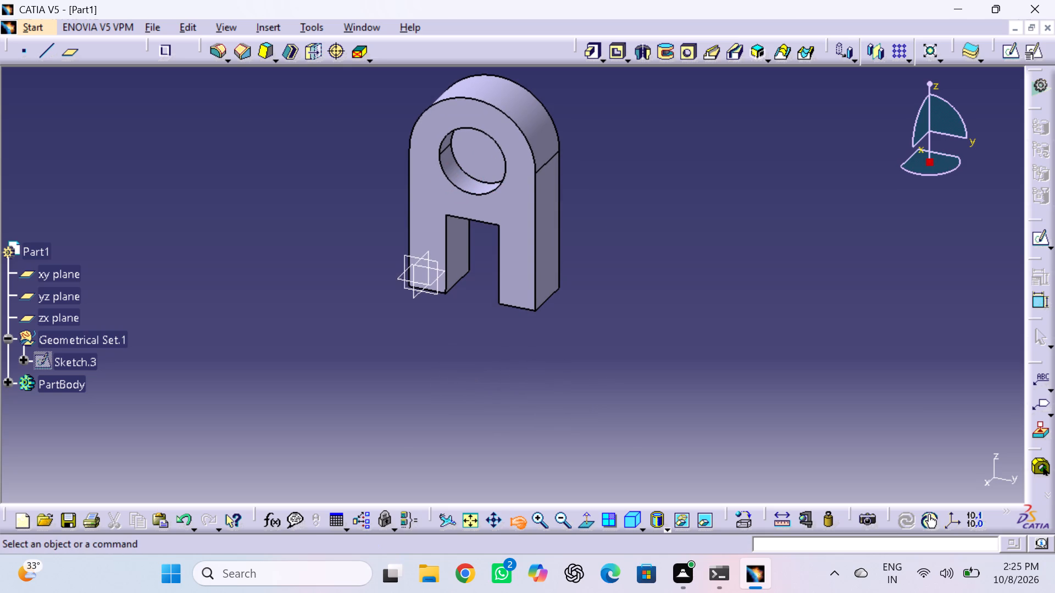
{"action": "left_click_drag", "start_coordinate": [519, 286], "coordinate": [569, 163]}
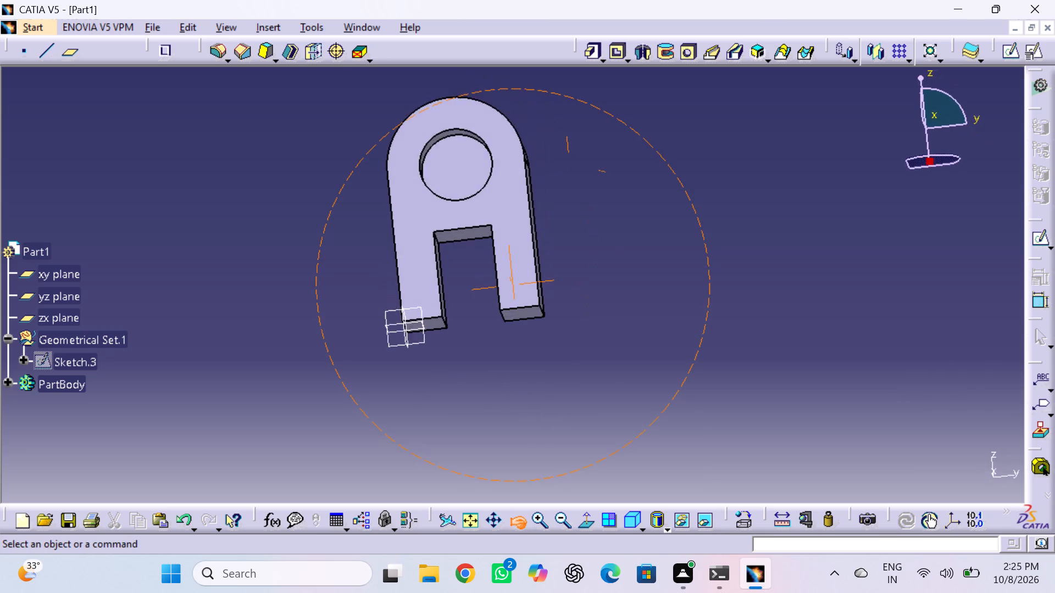
{"action": "left_click_drag", "start_coordinate": [569, 163], "coordinate": [458, 227]}
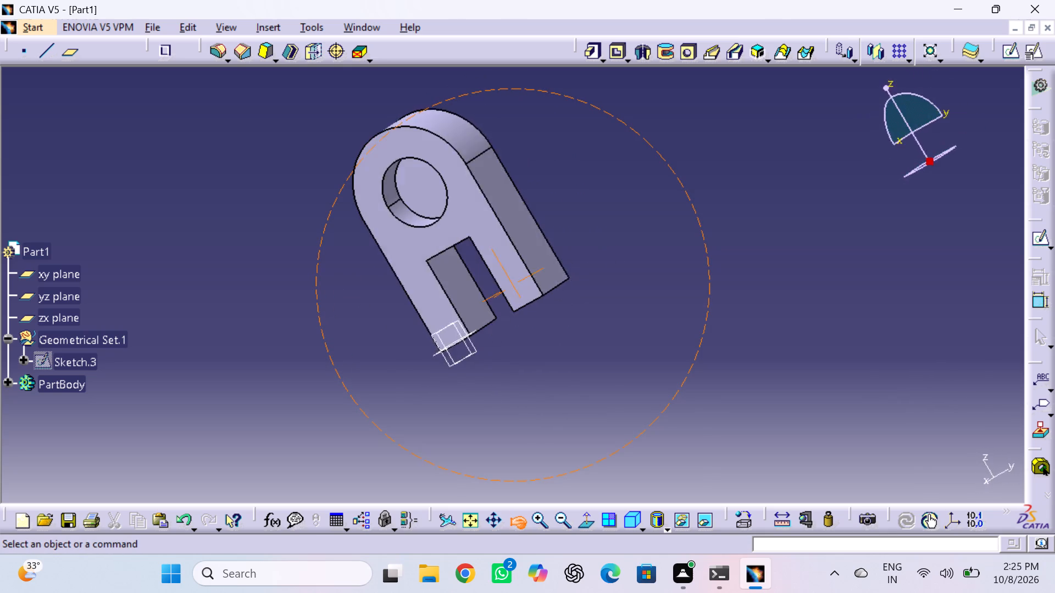
{"action": "left_click_drag", "start_coordinate": [458, 227], "coordinate": [503, 243]}
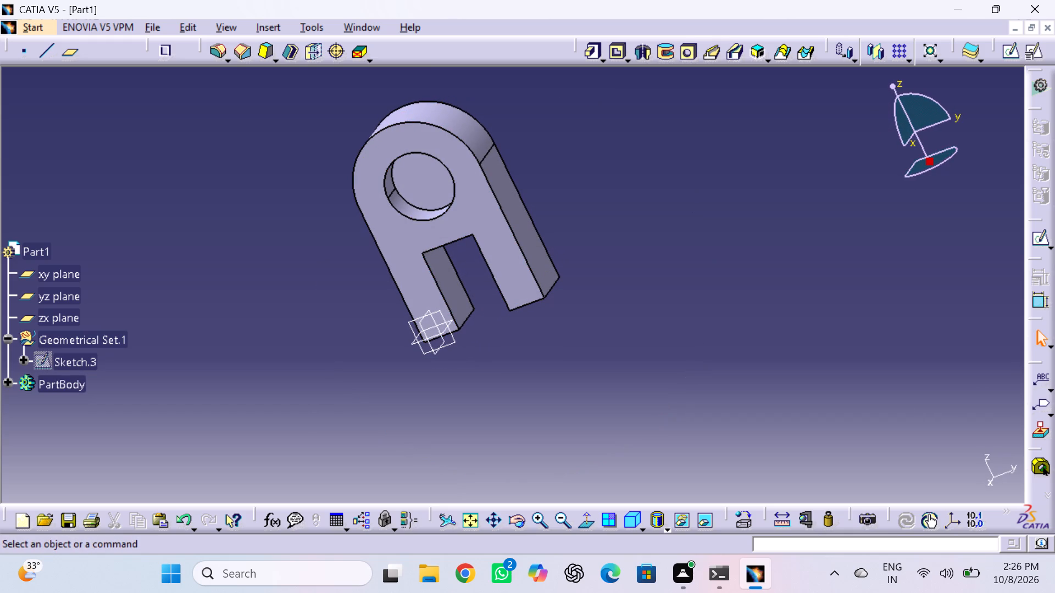
{"action": "left_click", "coordinate": [246, 299]}
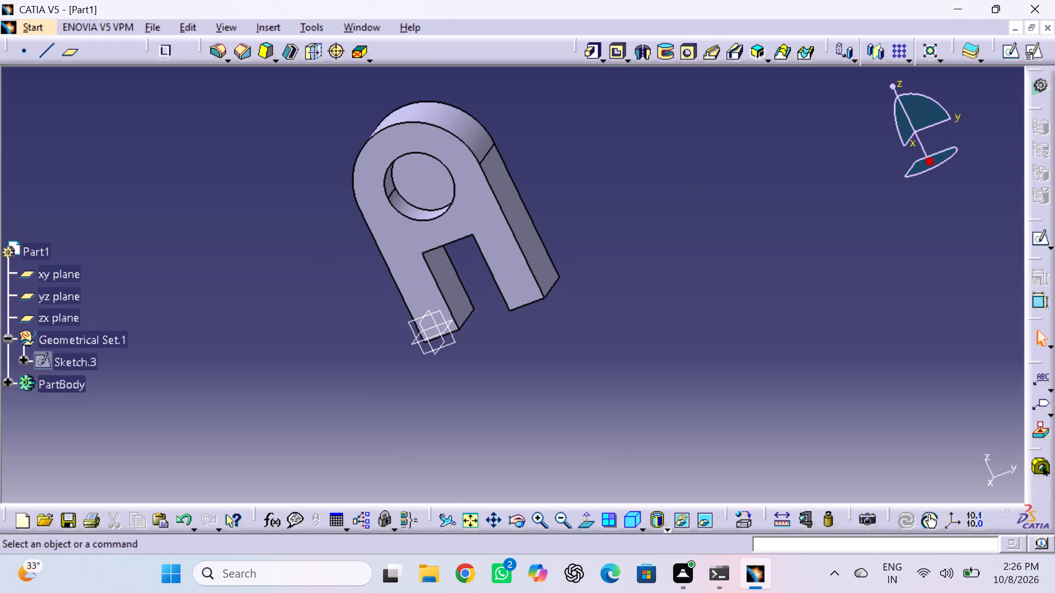
{"action": "left_click", "coordinate": [9, 382]}
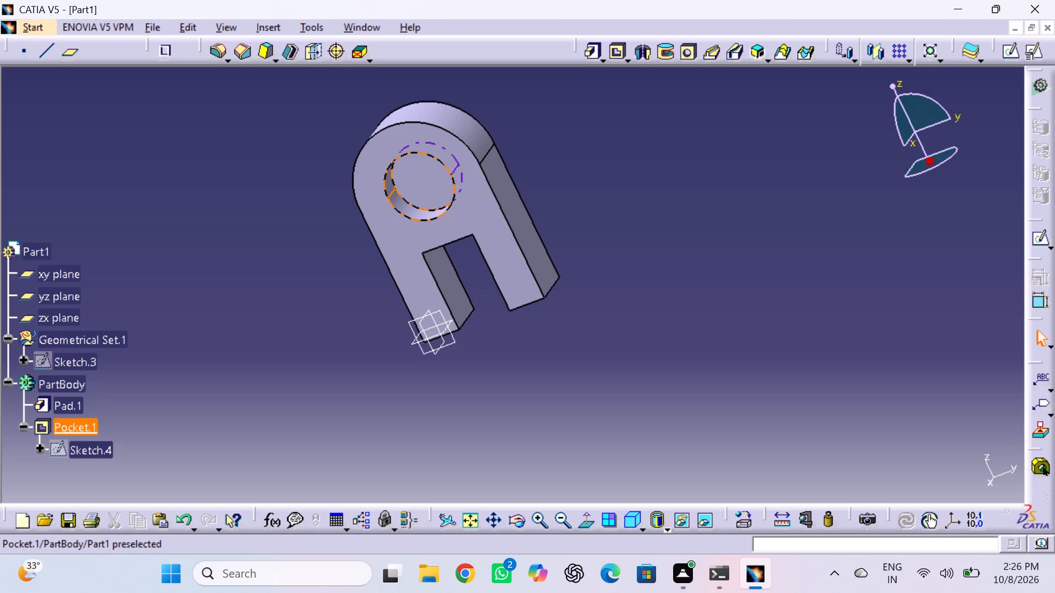
{"action": "left_click", "coordinate": [73, 428]}
{"action": "double_click", "coordinate": [73, 428]}
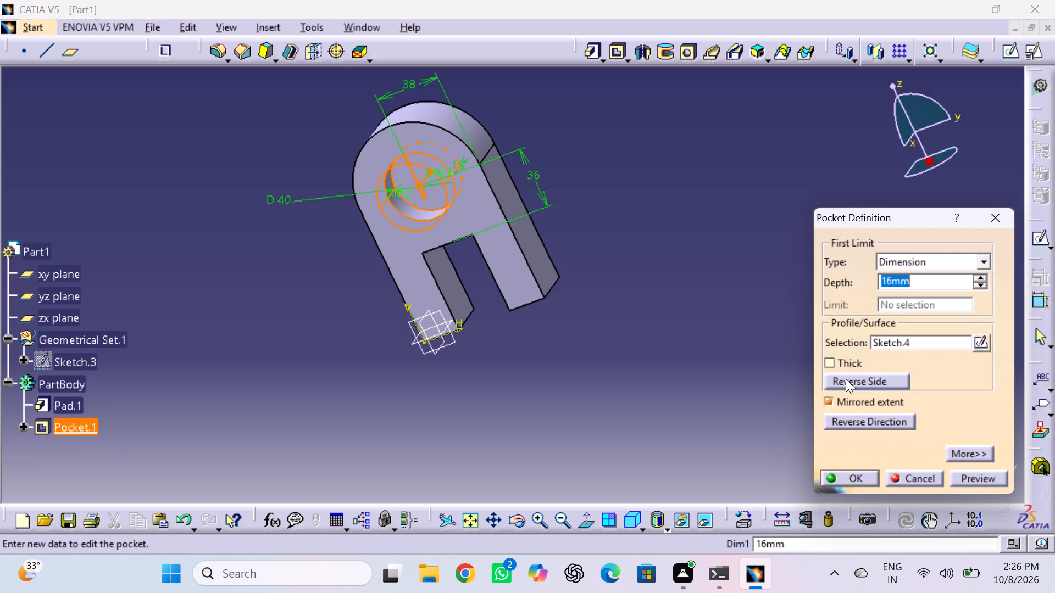
{"action": "double_click", "coordinate": [921, 281]}
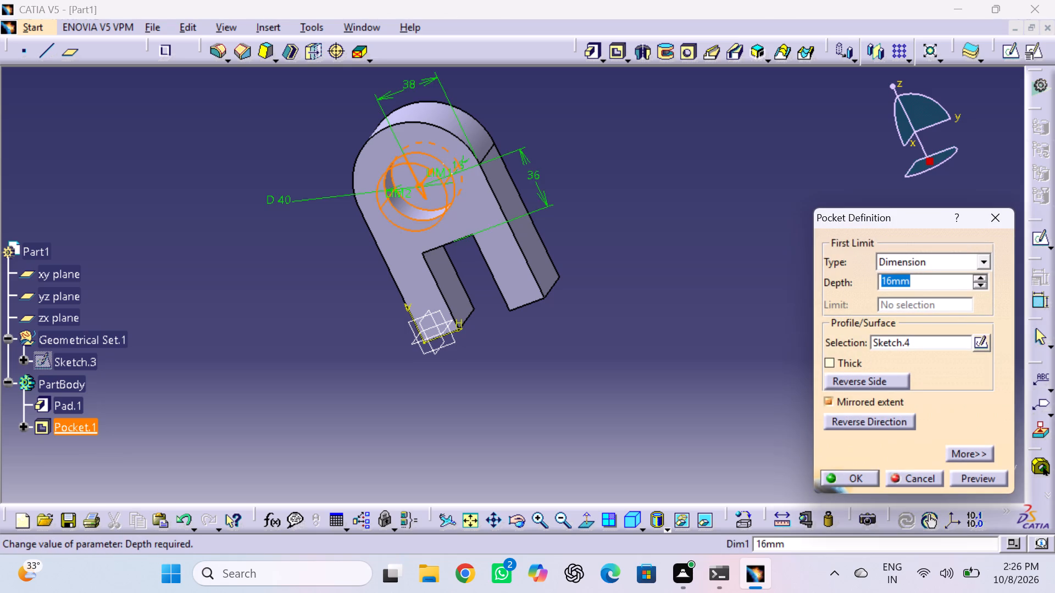
{"action": "type", "text": "32"}
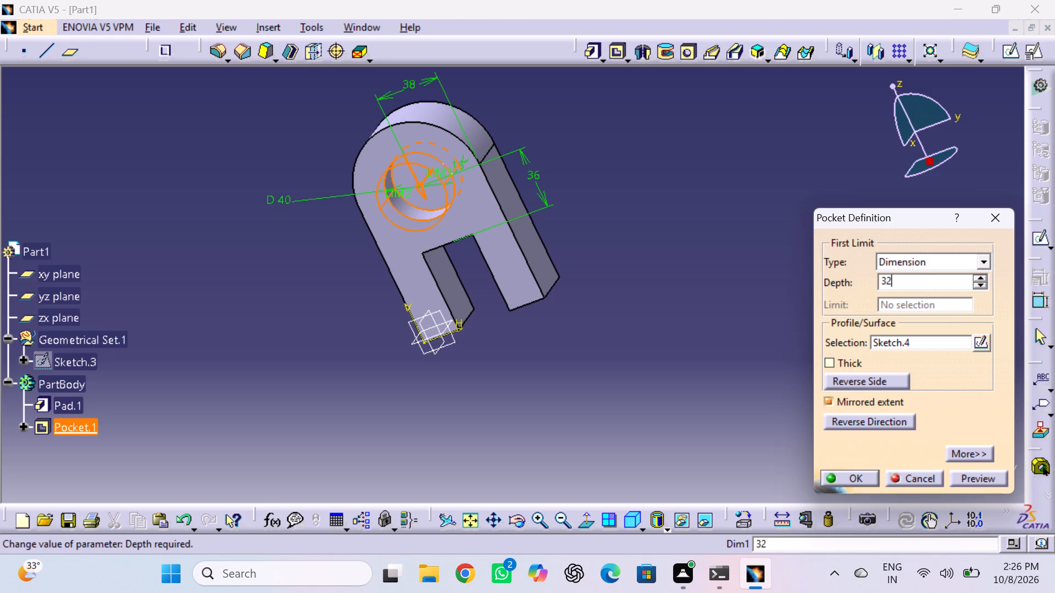
{"action": "left_click", "coordinate": [858, 483]}
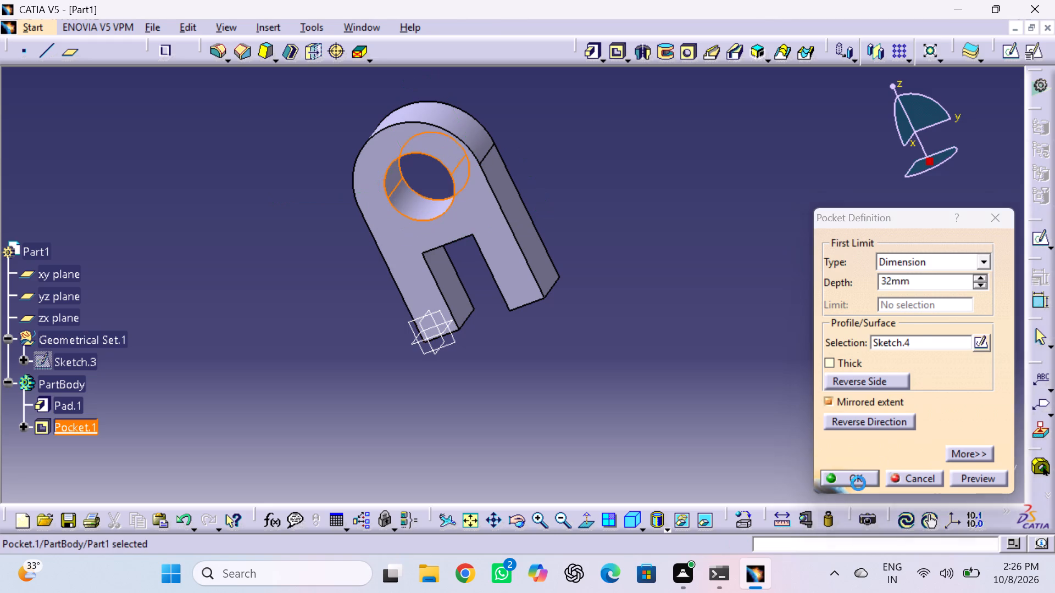
{"action": "left_click", "coordinate": [685, 250]}
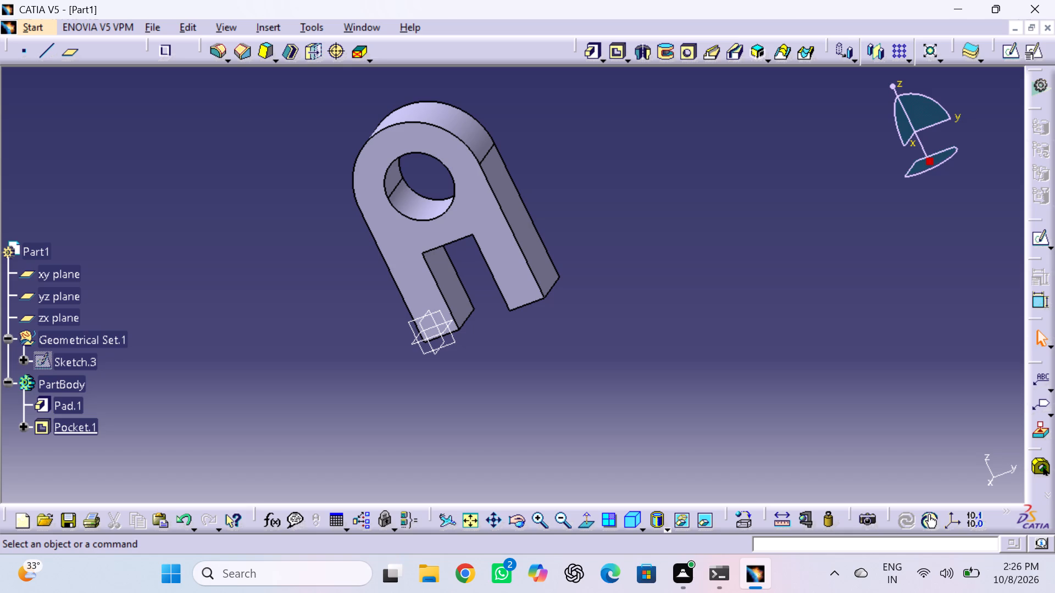
Sketch on the pad's front face a horizontal line about 64 mm outward from its bottom right corner, plus a vertical line about 50 mm up from its end.
{"action": "left_click", "coordinate": [502, 270]}
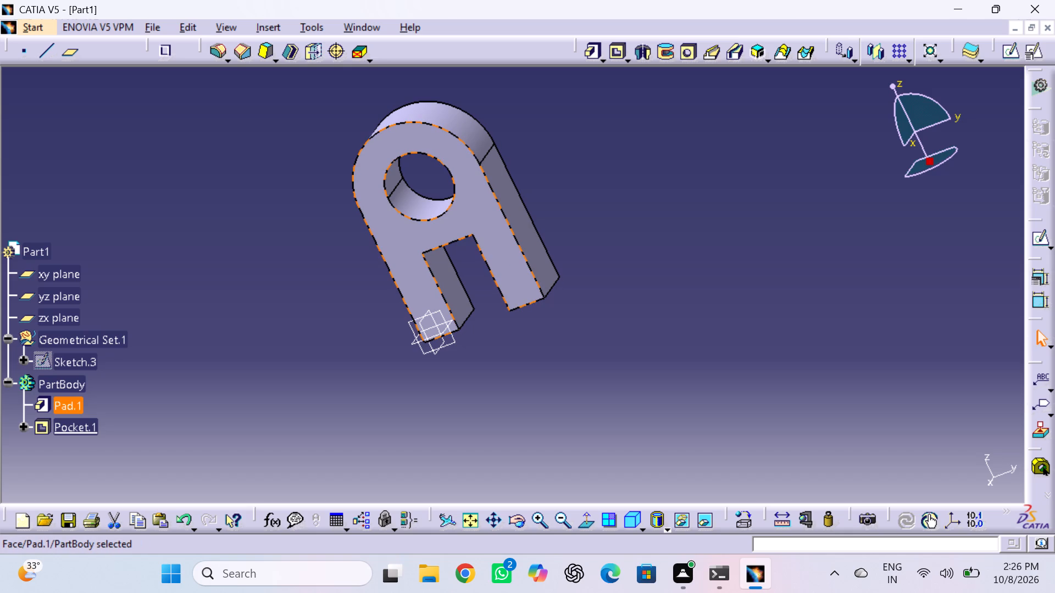
{"action": "left_click", "coordinate": [1014, 47]}
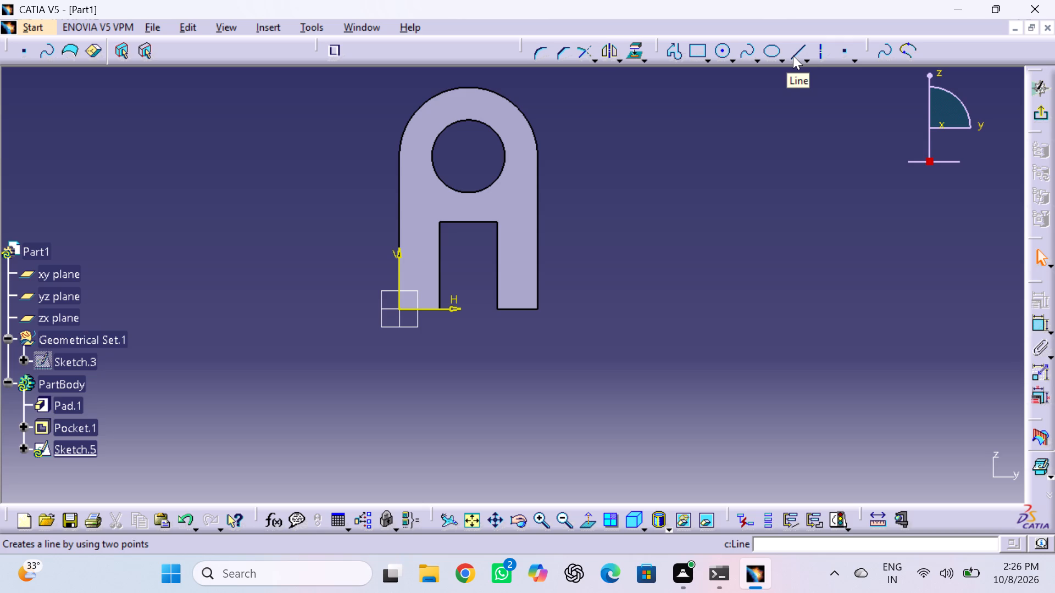
{"action": "left_click", "coordinate": [793, 55]}
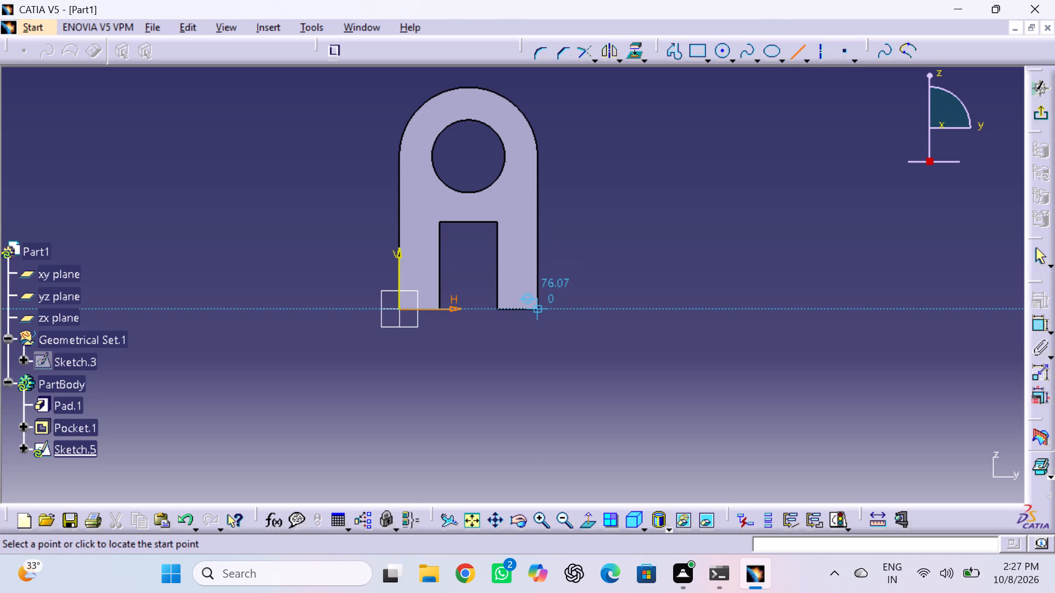
{"action": "double_click", "coordinate": [535, 306]}
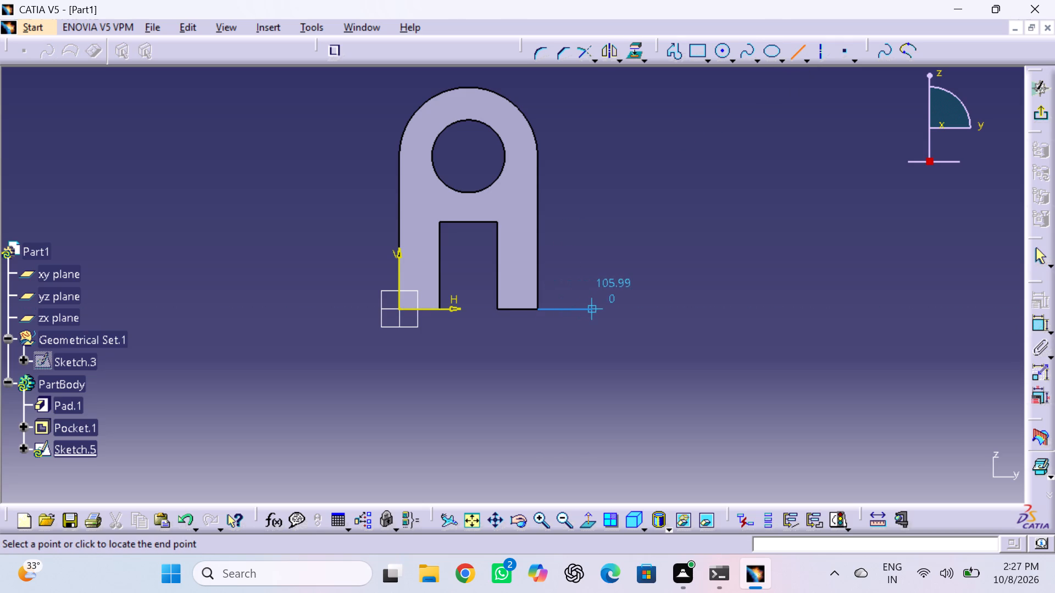
{"action": "left_click", "coordinate": [655, 311]}
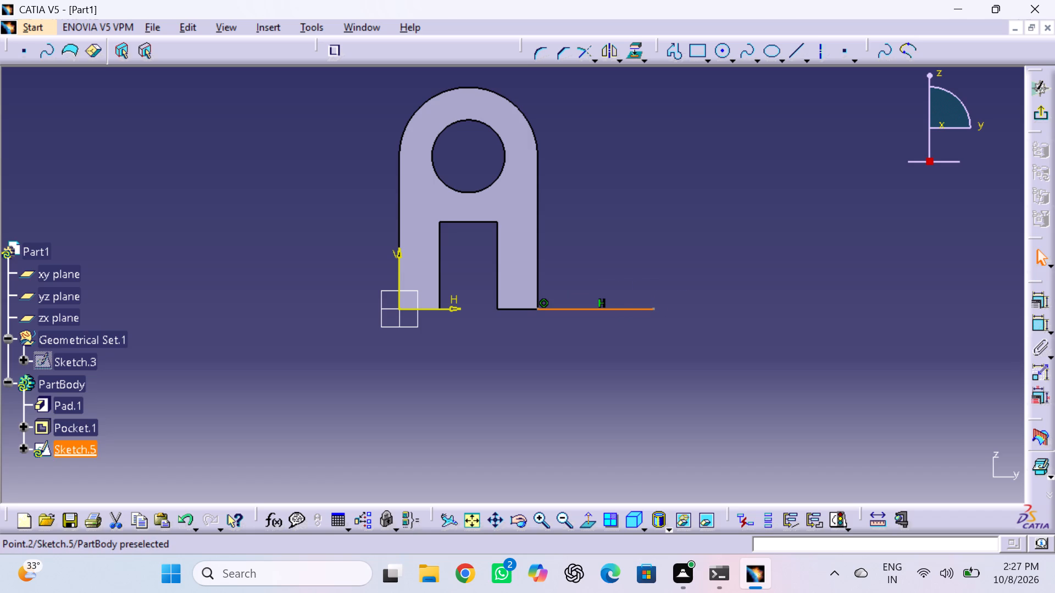
{"action": "left_click", "coordinate": [679, 50]}
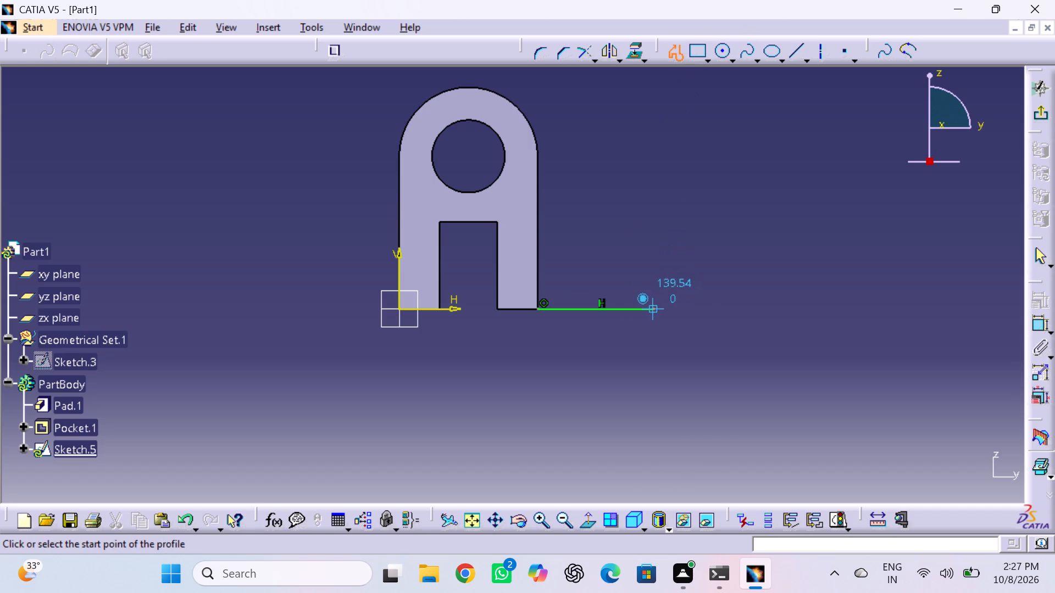
{"action": "double_click", "coordinate": [655, 309]}
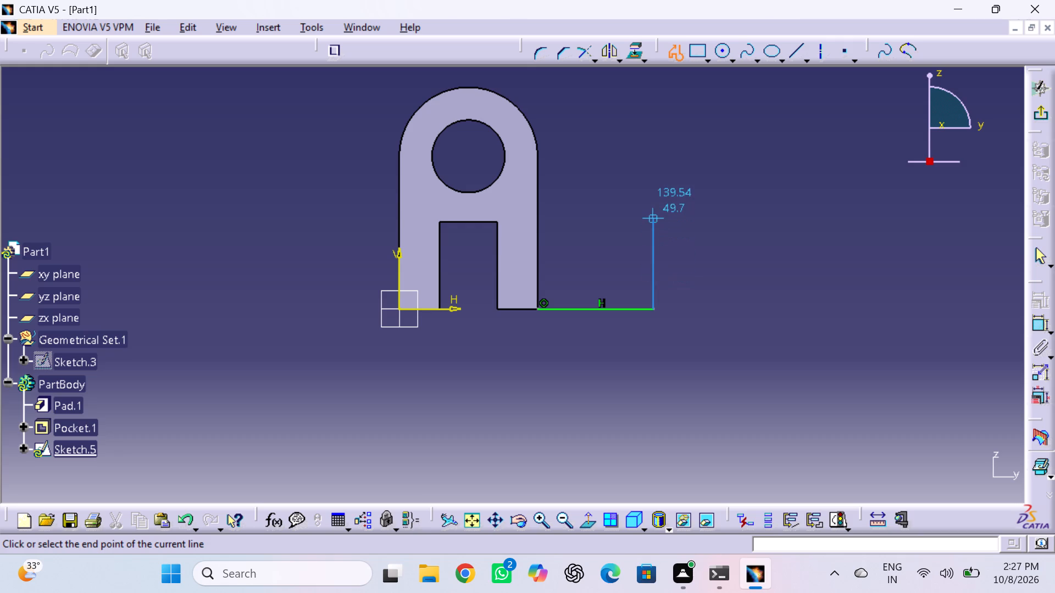
{"action": "double_click", "coordinate": [649, 217]}
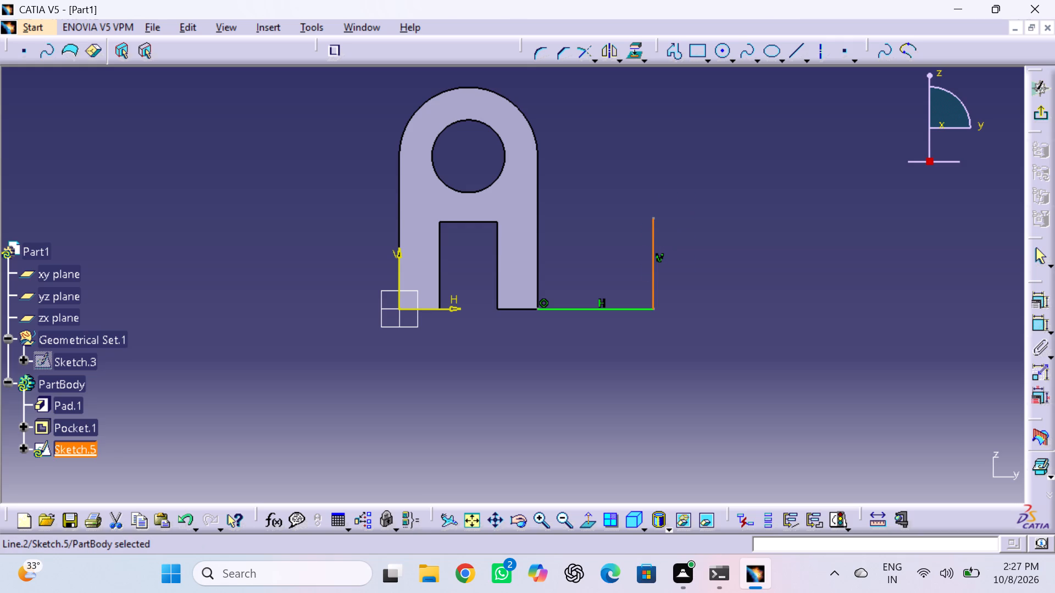
Draw a downward-bulging three-point arc from the vertical line's upper end to the pad's right outer edge.
{"action": "left_click", "coordinate": [732, 57]}
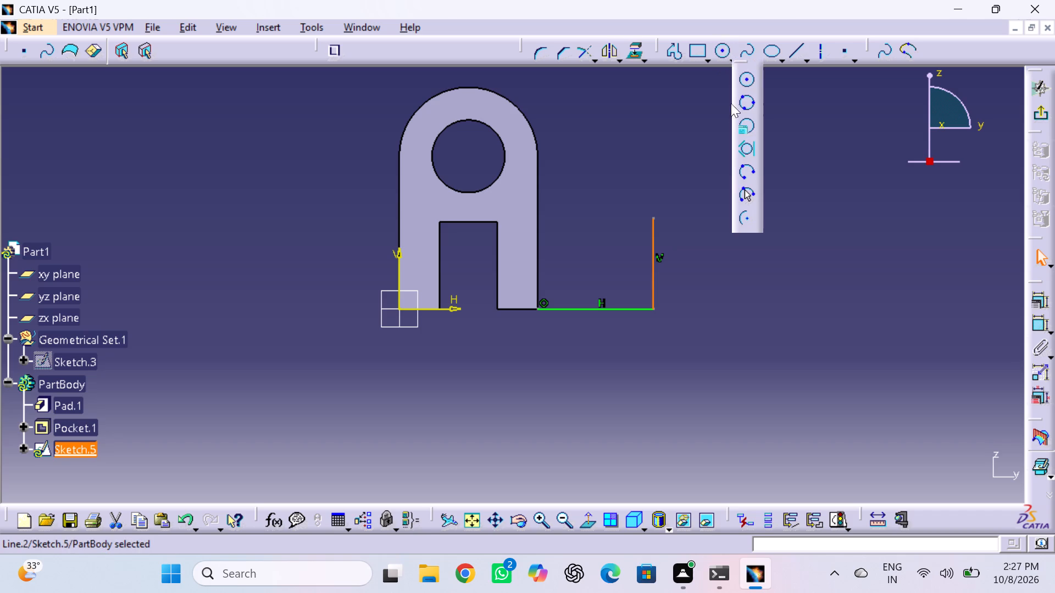
{"action": "left_click", "coordinate": [748, 193]}
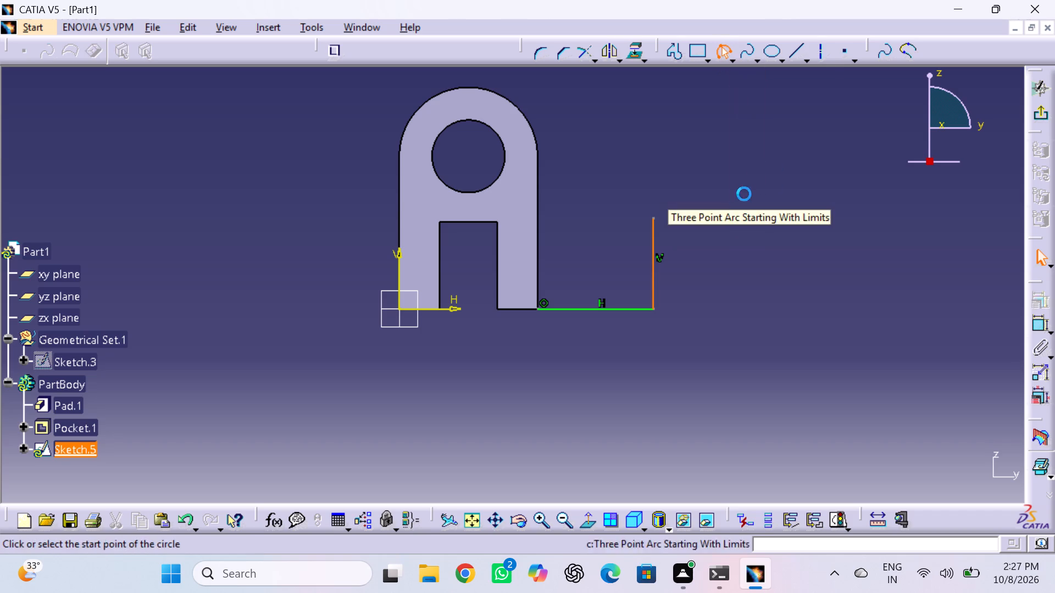
{"action": "double_click", "coordinate": [655, 222]}
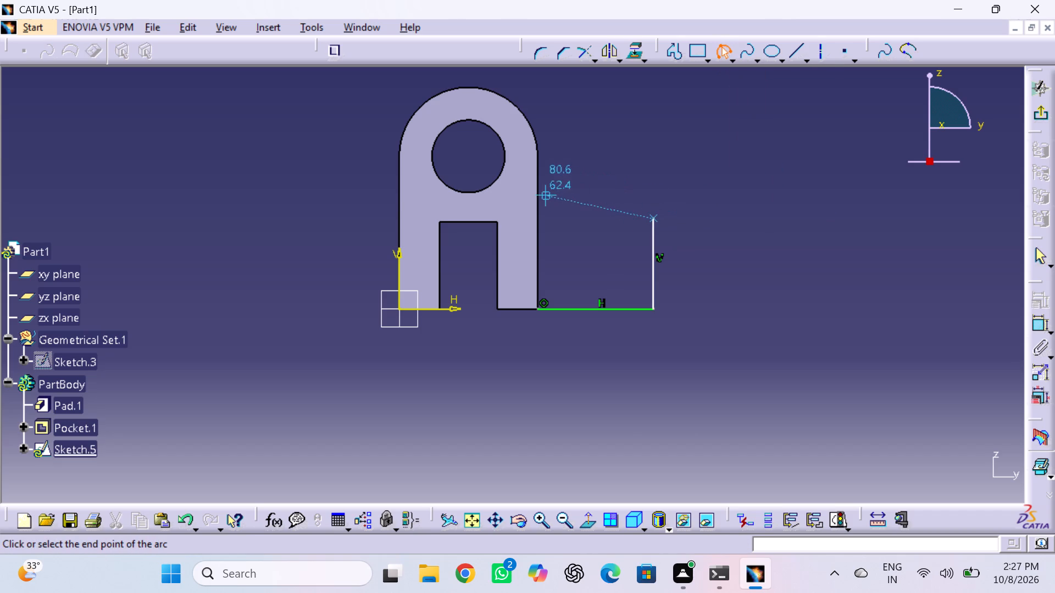
{"action": "double_click", "coordinate": [537, 180]}
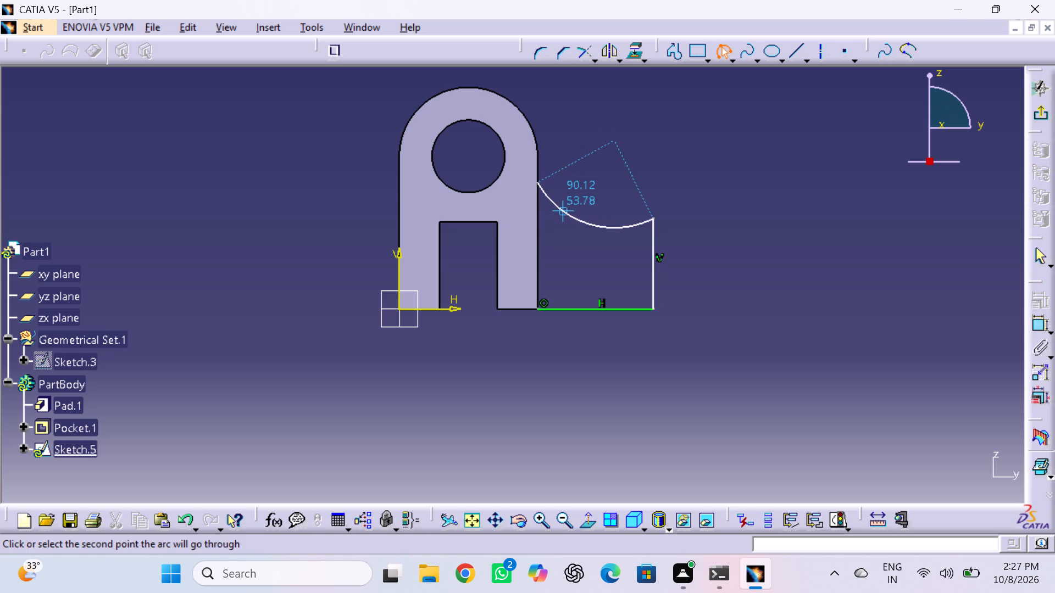
{"action": "double_click", "coordinate": [564, 212]}
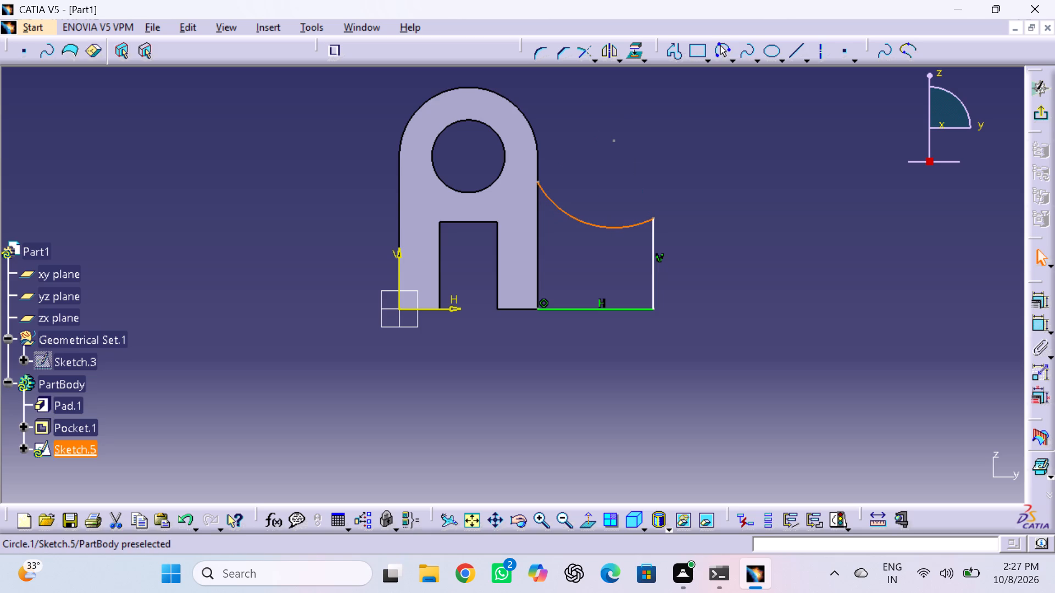
Dimension the arc's radius and set it to 28 mm.
{"action": "left_click", "coordinate": [1044, 325]}
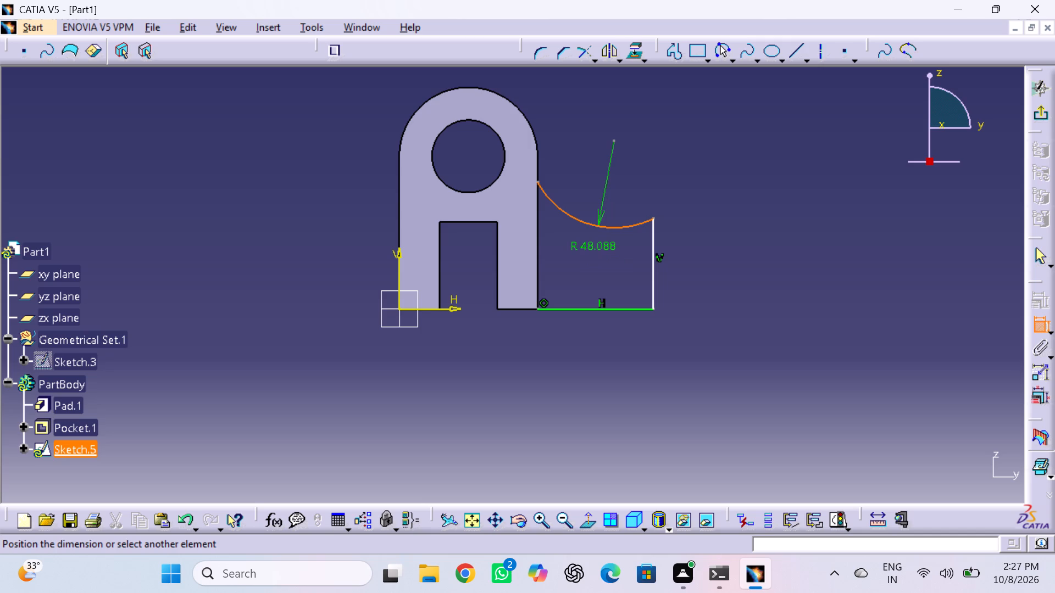
{"action": "double_click", "coordinate": [591, 248]}
{"action": "double_click", "coordinate": [591, 248]}
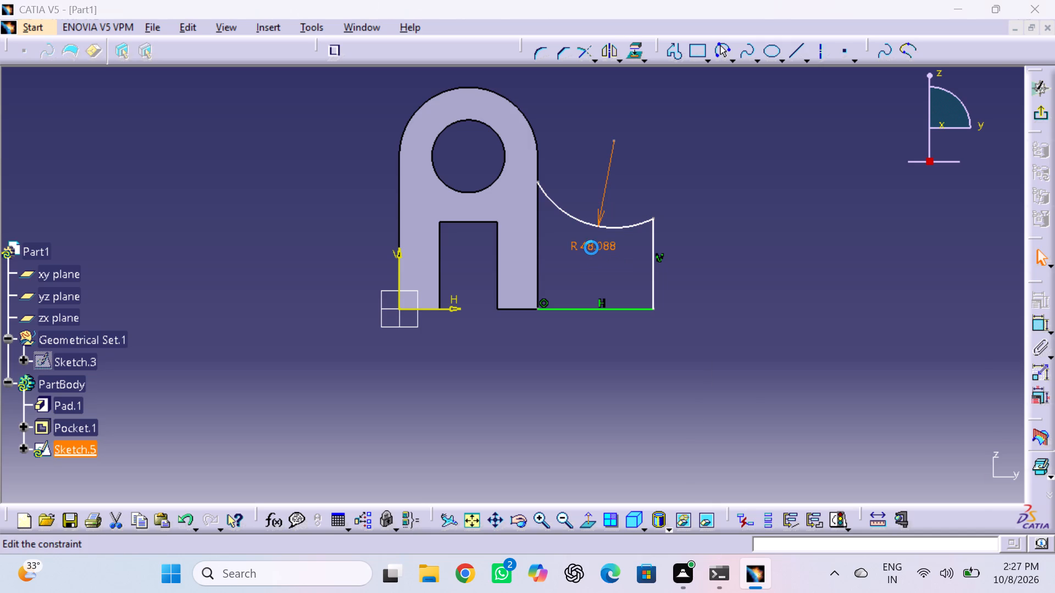
{"action": "key", "text": "2"}
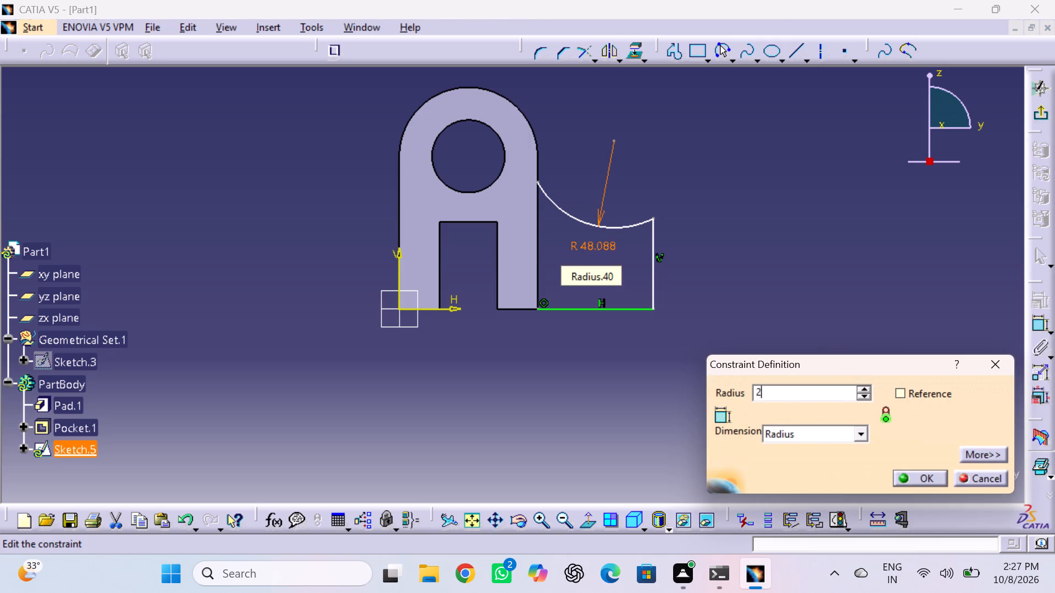
{"action": "key", "text": "8"}
{"action": "key", "text": "Return"}
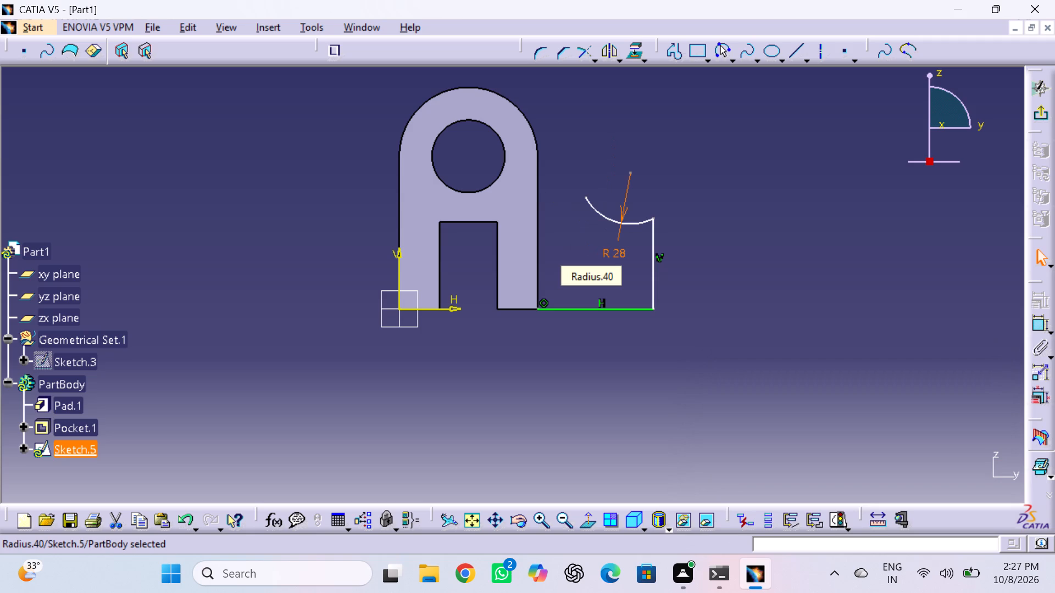
Project the pad's straight right outer edge into the sketch.
{"action": "left_click", "coordinate": [537, 213]}
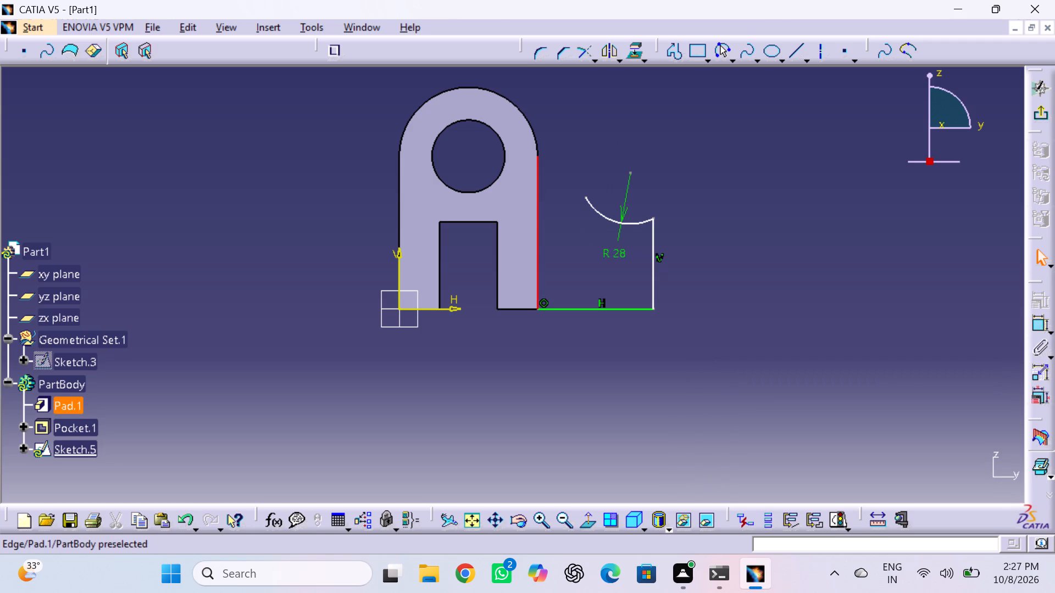
{"action": "left_click", "coordinate": [637, 47]}
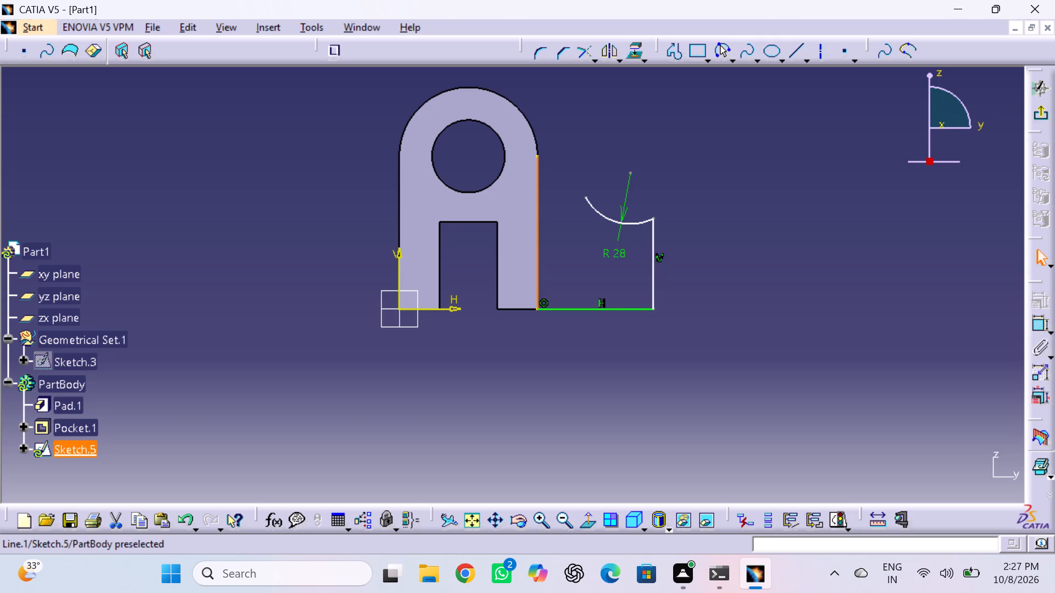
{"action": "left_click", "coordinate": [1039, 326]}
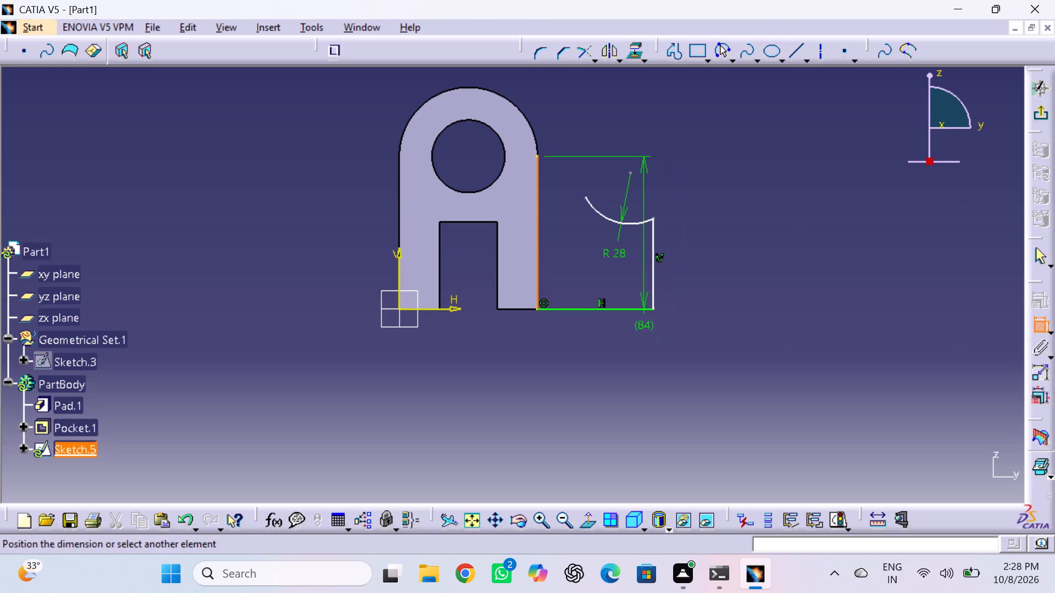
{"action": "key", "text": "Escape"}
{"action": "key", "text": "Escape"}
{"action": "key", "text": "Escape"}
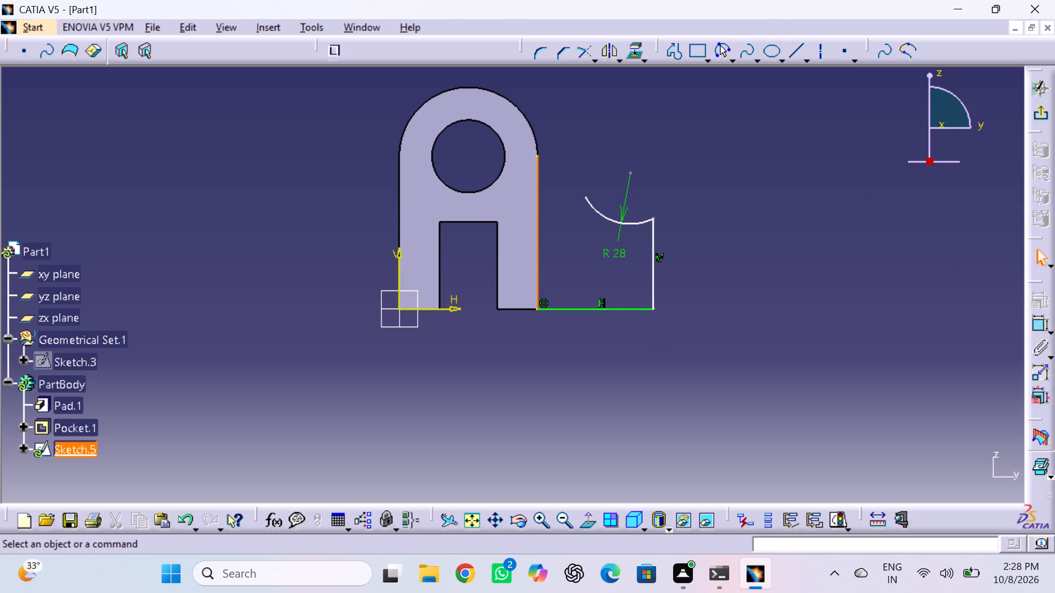
Dimension the side profile's horizontal bottom line and set its length to 32 mm.
{"action": "left_click", "coordinate": [1036, 325]}
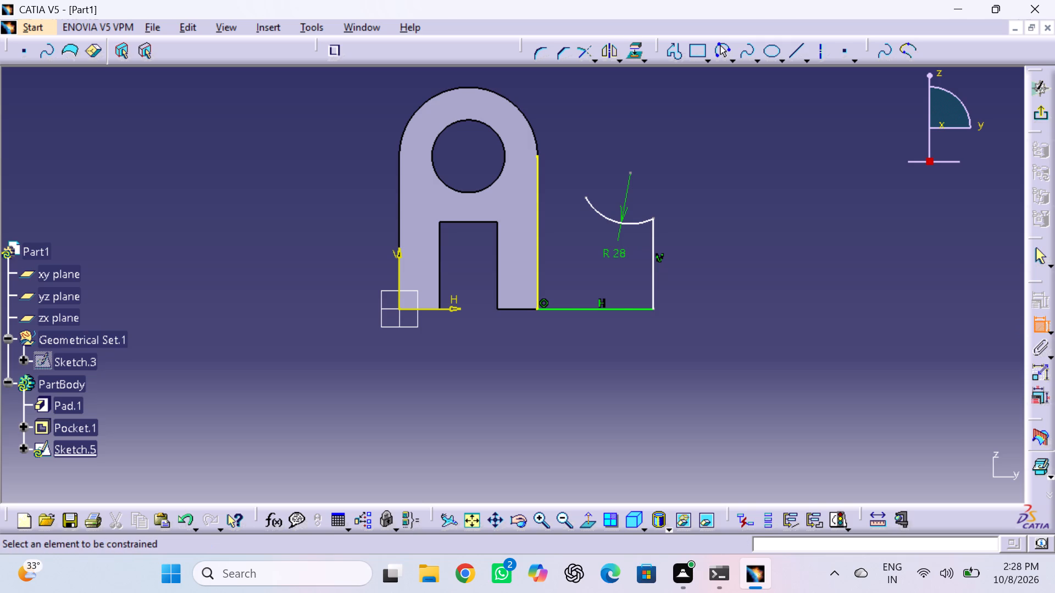
{"action": "left_click", "coordinate": [621, 309]}
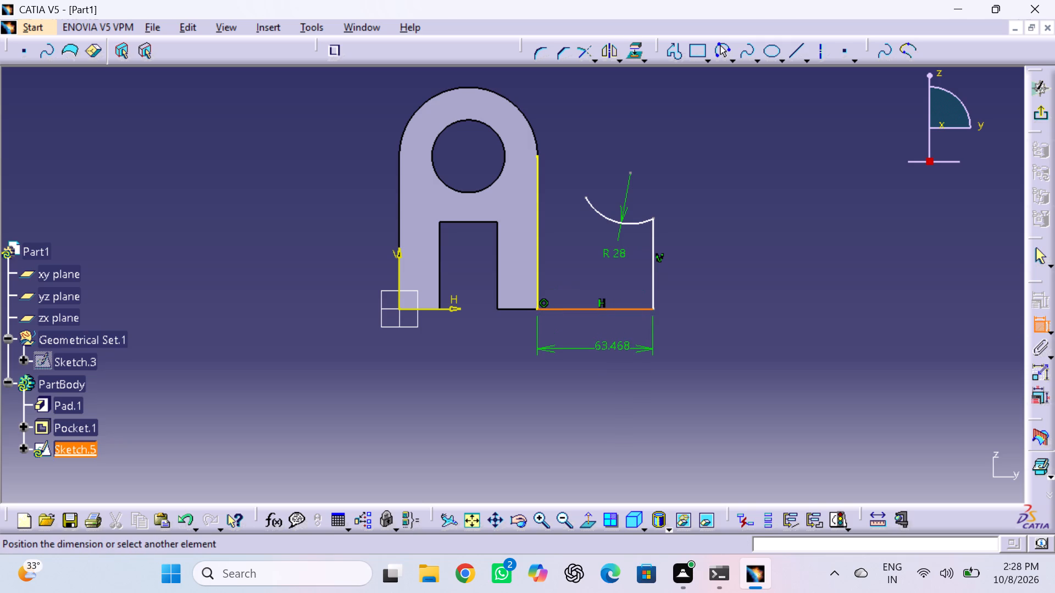
{"action": "double_click", "coordinate": [613, 348]}
{"action": "triple_click", "coordinate": [612, 347]}
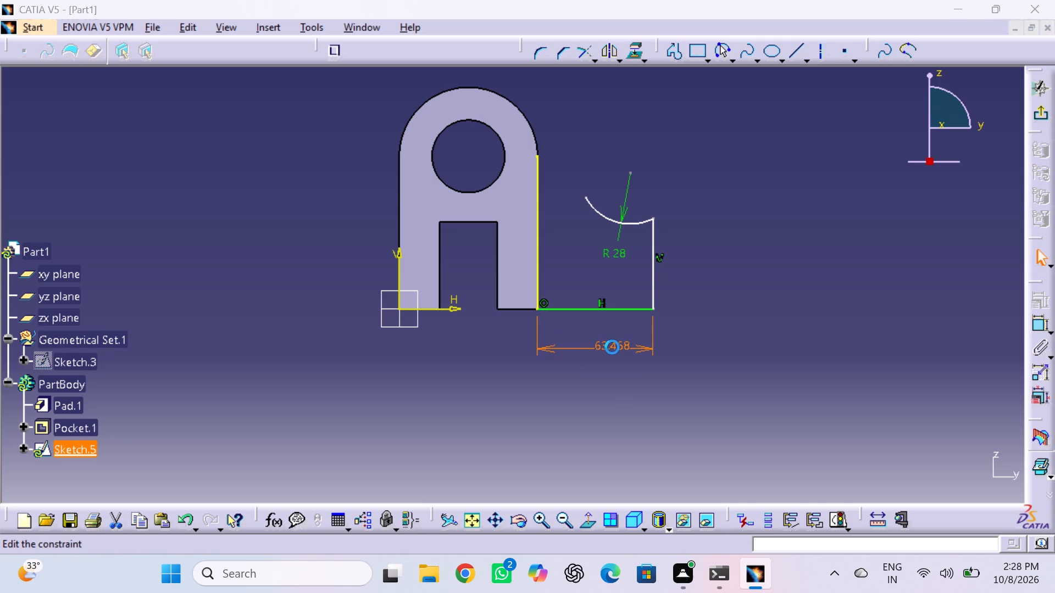
{"action": "type", "text": "32"}
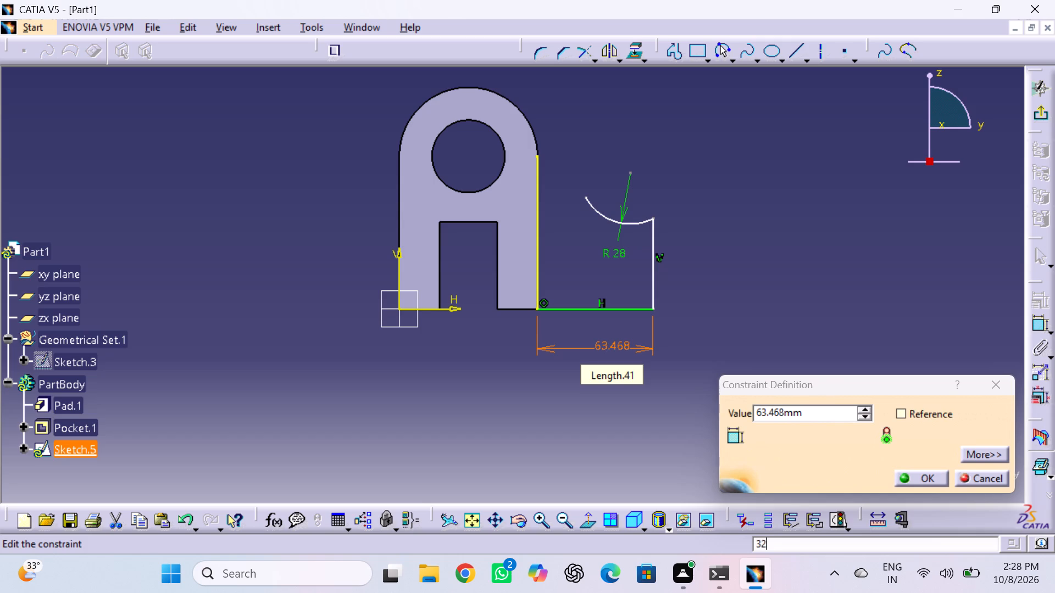
{"action": "key", "text": "Return"}
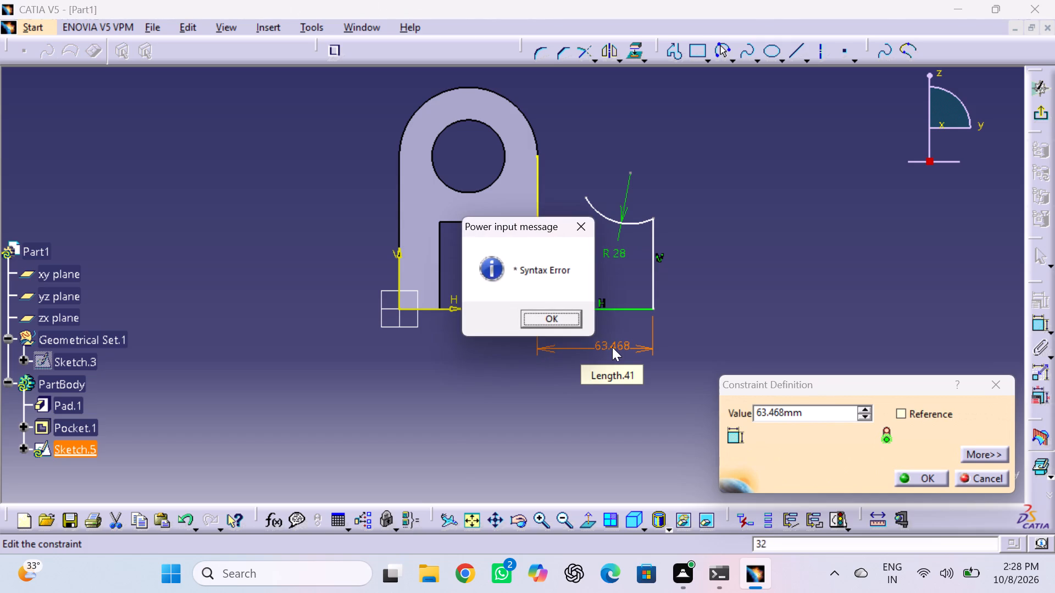
{"action": "left_click", "coordinate": [581, 232]}
{"action": "double_click", "coordinate": [824, 411]}
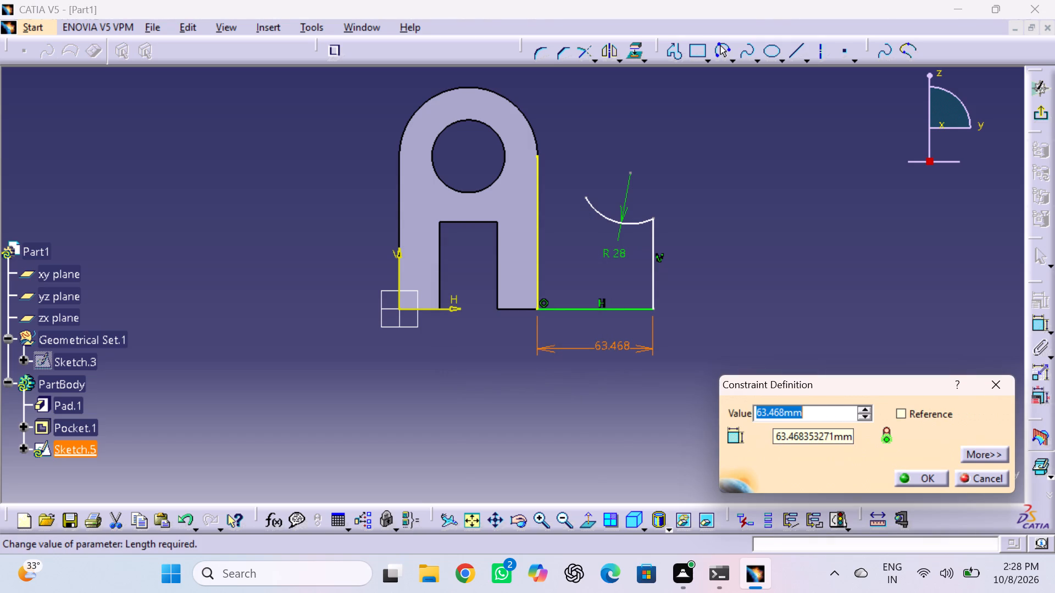
{"action": "type", "text": "32"}
{"action": "key", "text": "Return"}
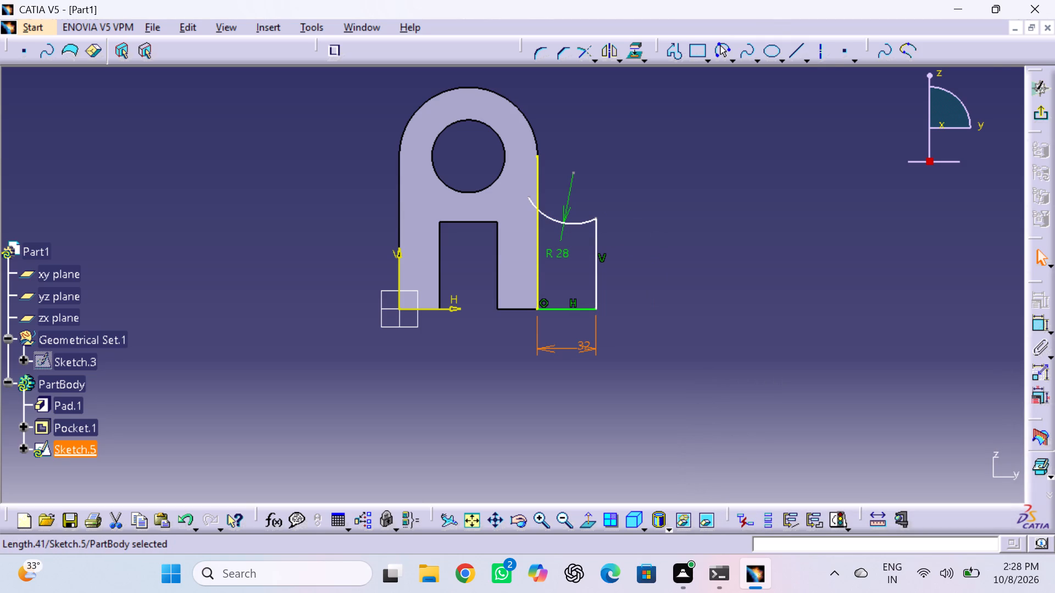
Constrain the arc's free upper end with a Coincidence to the projected straight edge of the pad.
{"action": "left_click", "coordinate": [531, 197]}
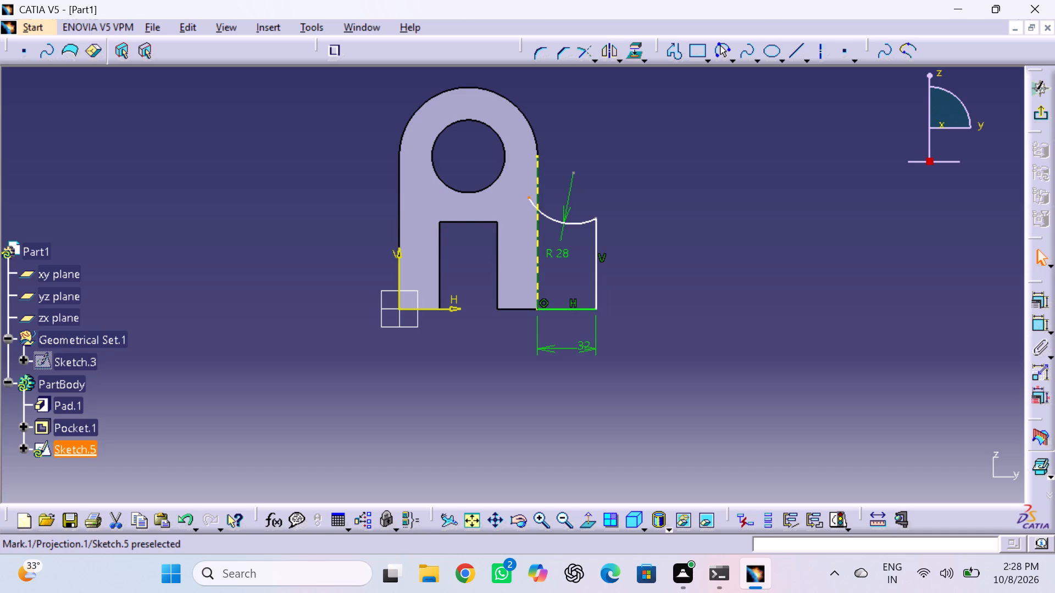
{"action": "left_click", "coordinate": [537, 188], "text": "ctrl"}
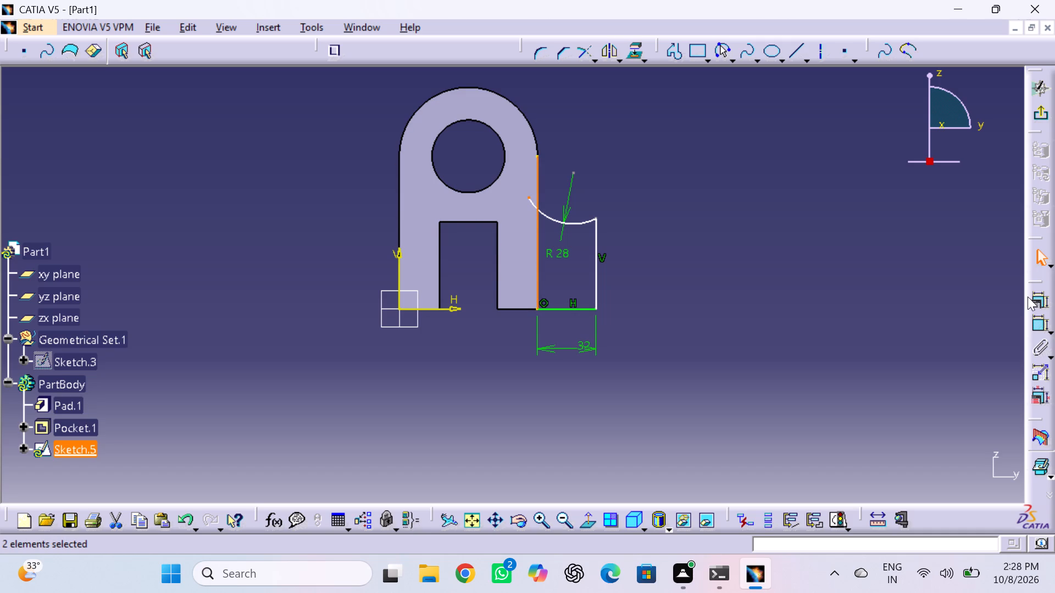
{"action": "left_click", "coordinate": [1039, 298]}
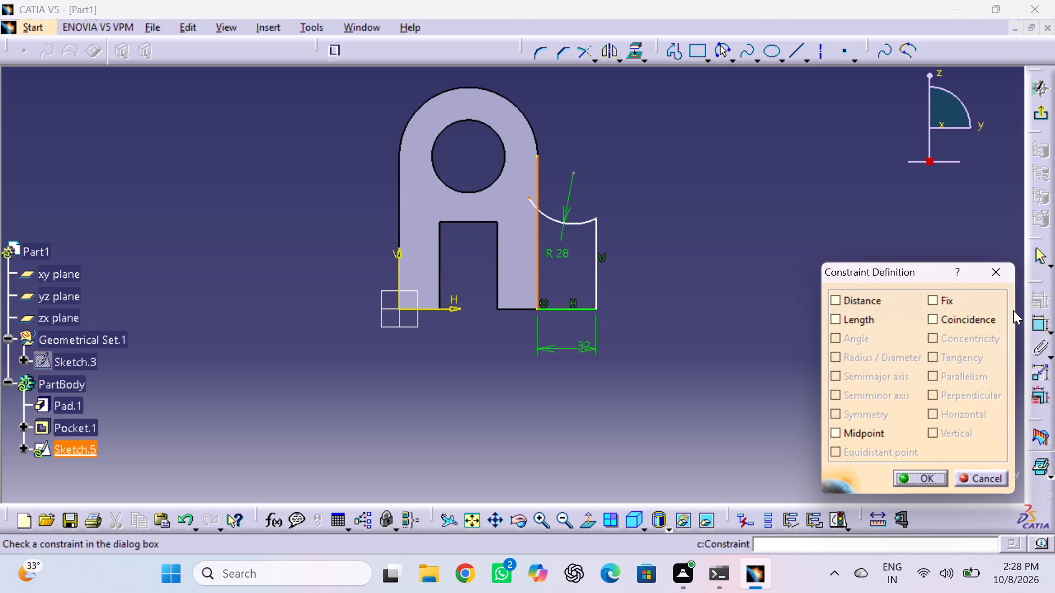
{"action": "left_click", "coordinate": [928, 317]}
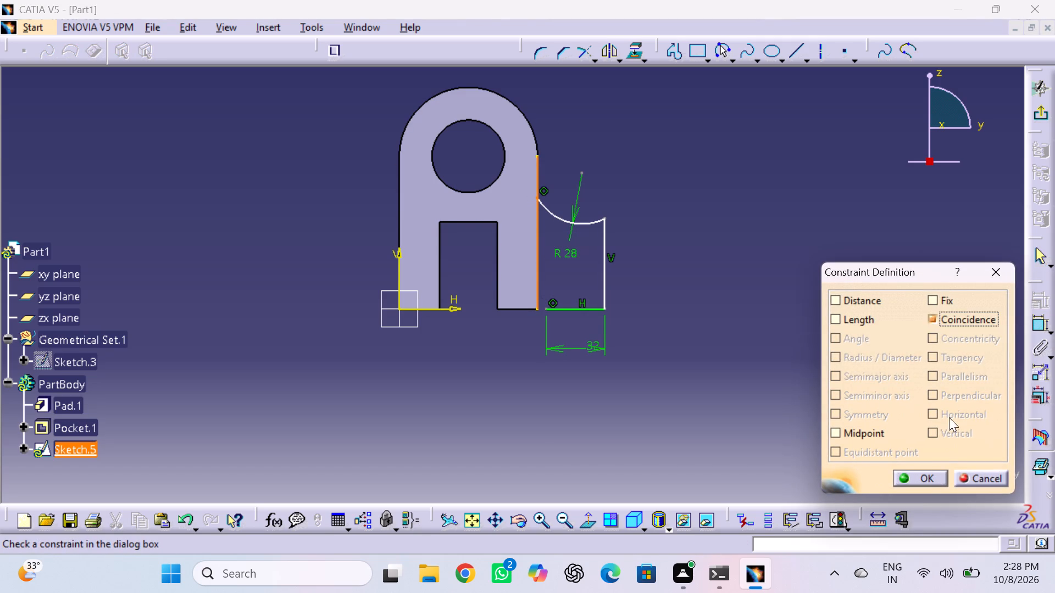
{"action": "left_click", "coordinate": [923, 478]}
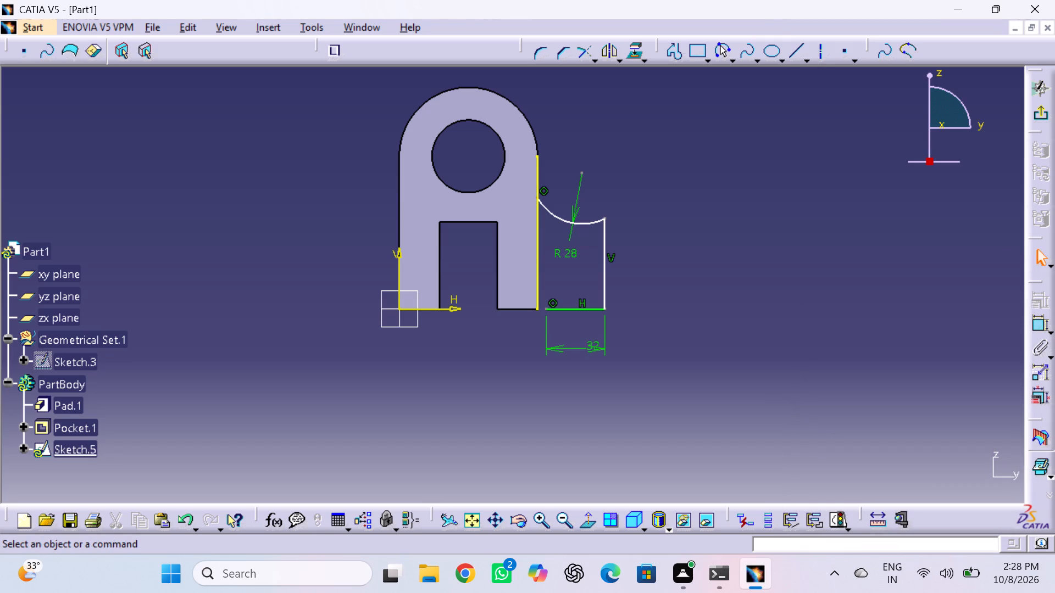
Add a Tangency constraint between the R 28 arc and the projected straight edge of the pad.
{"action": "left_click", "coordinate": [549, 214]}
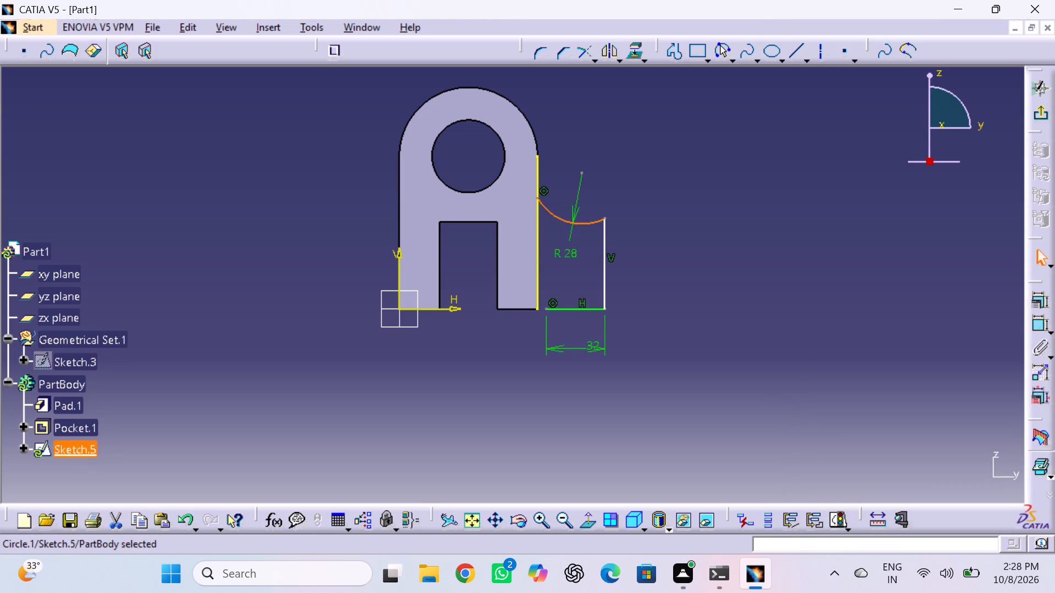
{"action": "left_click", "coordinate": [538, 226], "text": "ctrl"}
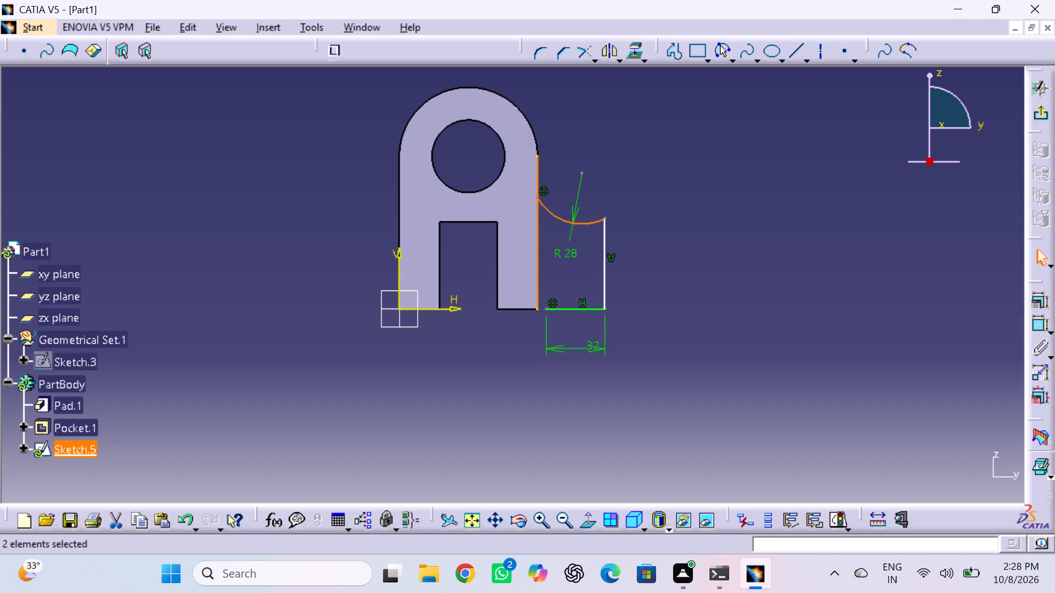
{"action": "left_click", "coordinate": [1039, 298]}
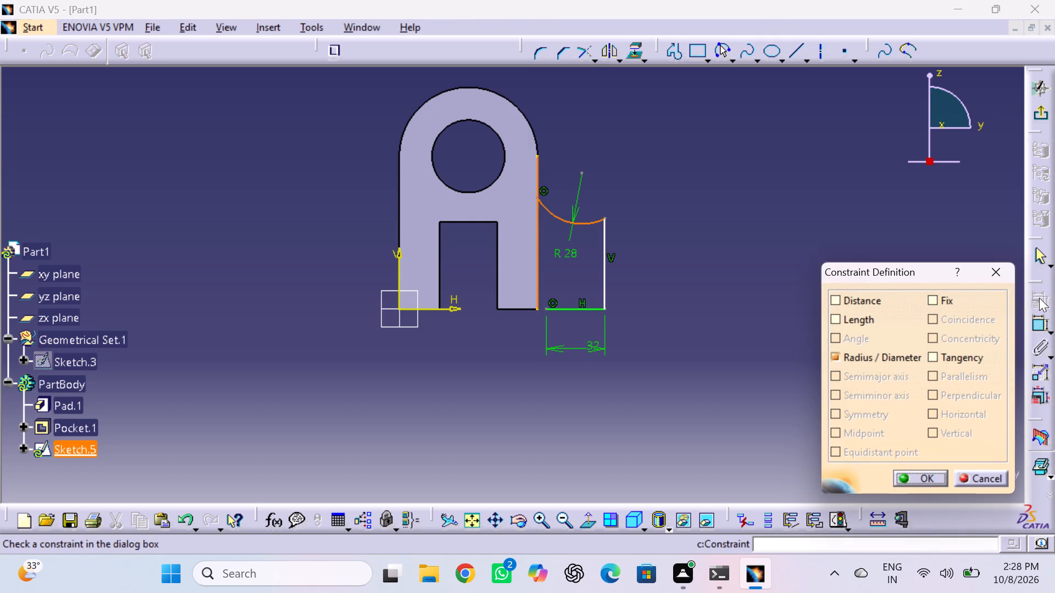
{"action": "left_click", "coordinate": [937, 356]}
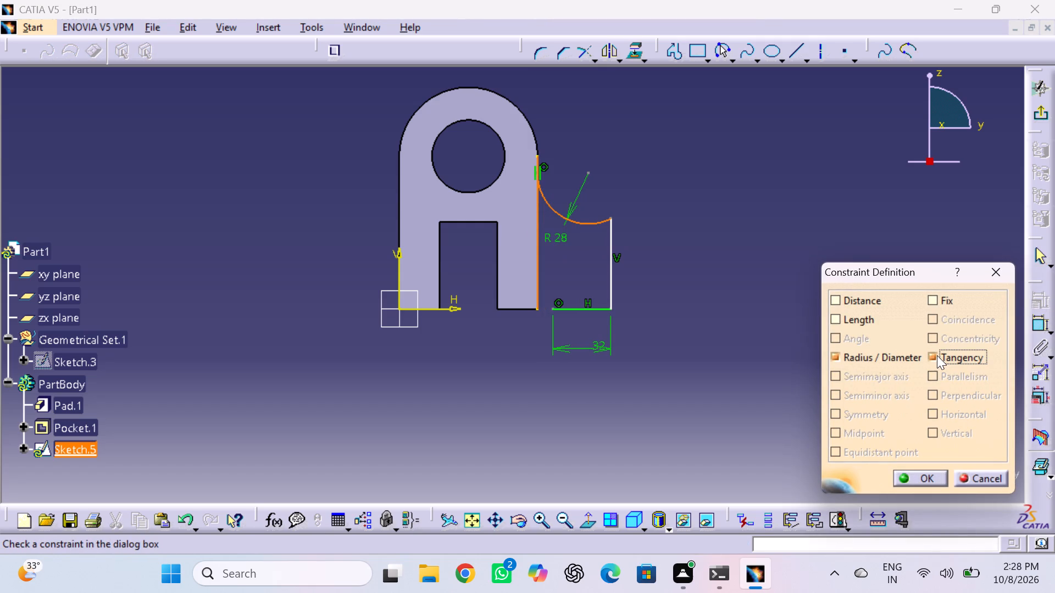
{"action": "left_click", "coordinate": [931, 477]}
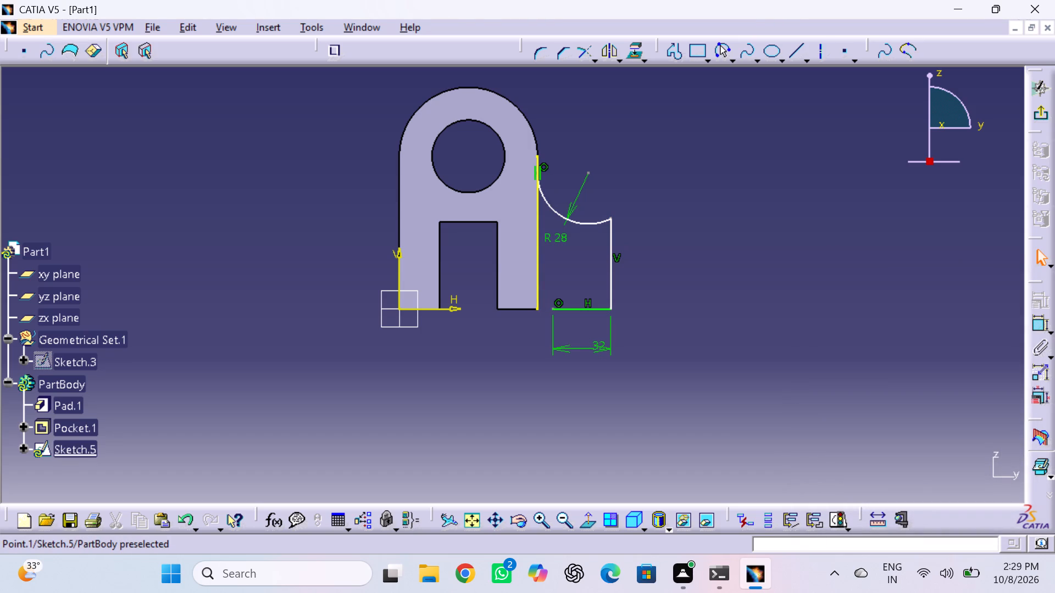
Constrain the bottom line's inner endpoint with a Coincidence to the lower endpoint of the projected pad edge.
{"action": "left_click_drag", "start_coordinate": [552, 308], "coordinate": [536, 306]}
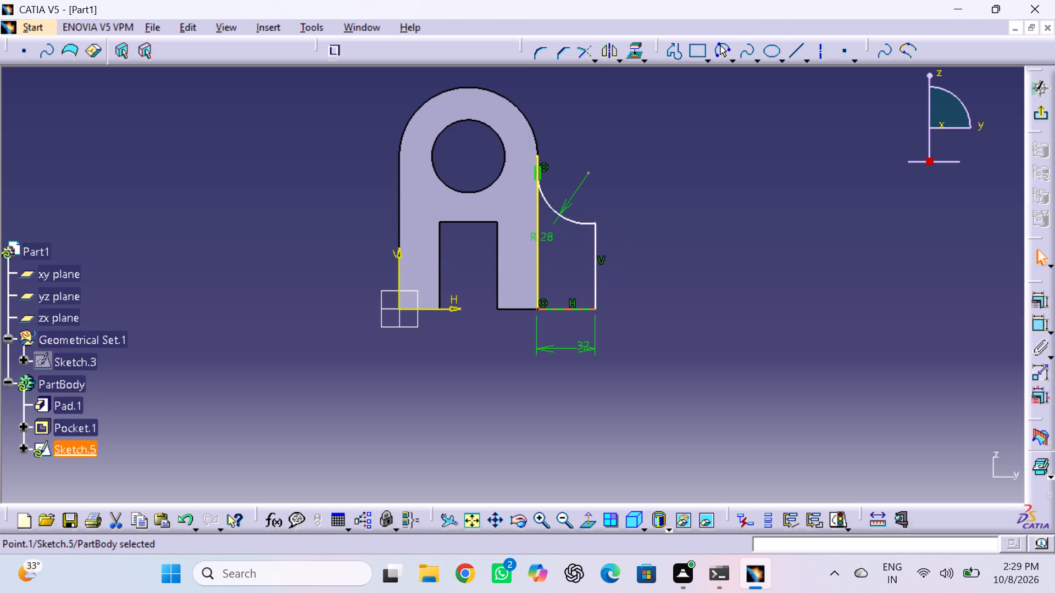
{"action": "left_click_drag", "start_coordinate": [550, 309], "coordinate": [577, 316]}
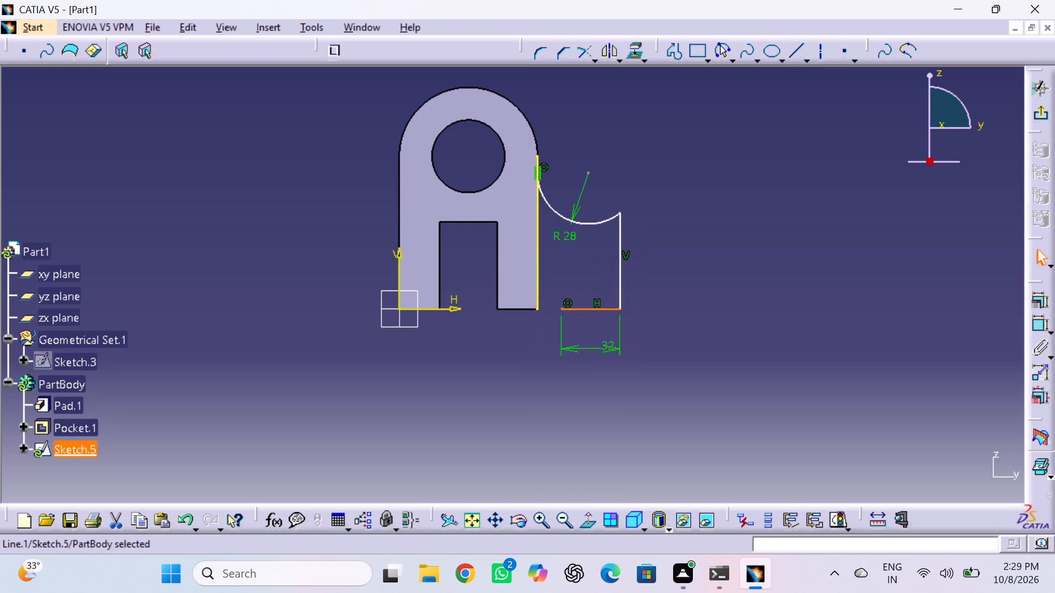
{"action": "scroll", "coordinate": [568, 312], "scroll_direction": "down", "scroll_amount": 2}
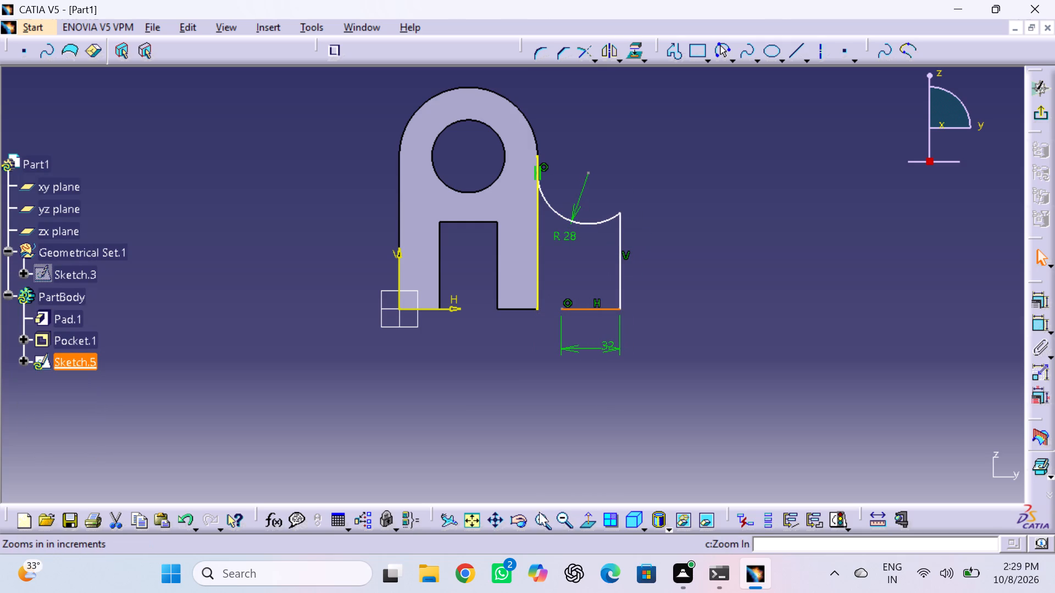
{"action": "left_click", "coordinate": [540, 516]}
{"action": "left_click", "coordinate": [540, 516]}
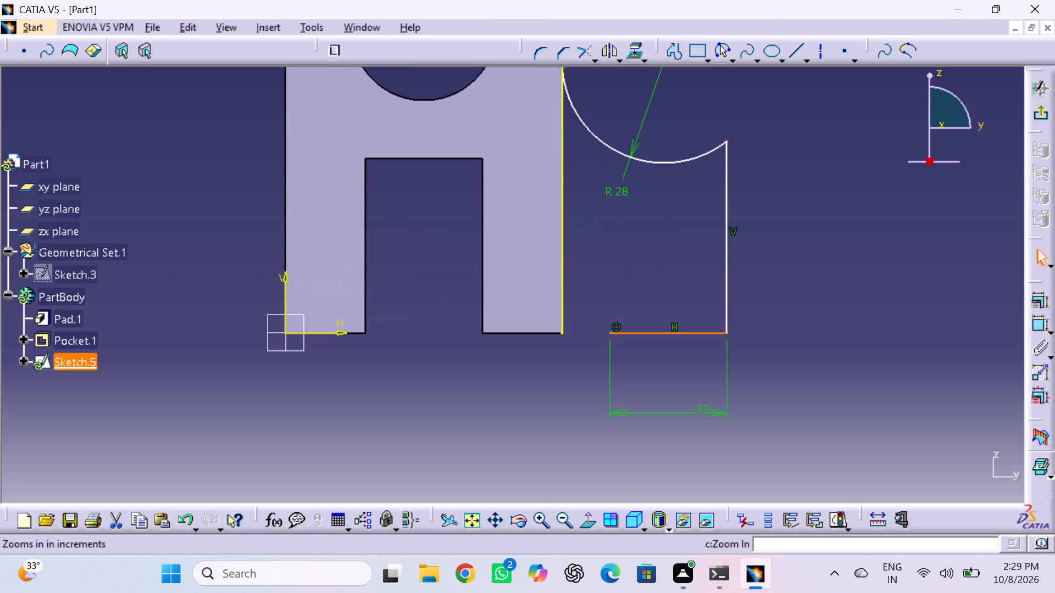
{"action": "left_click", "coordinate": [609, 333]}
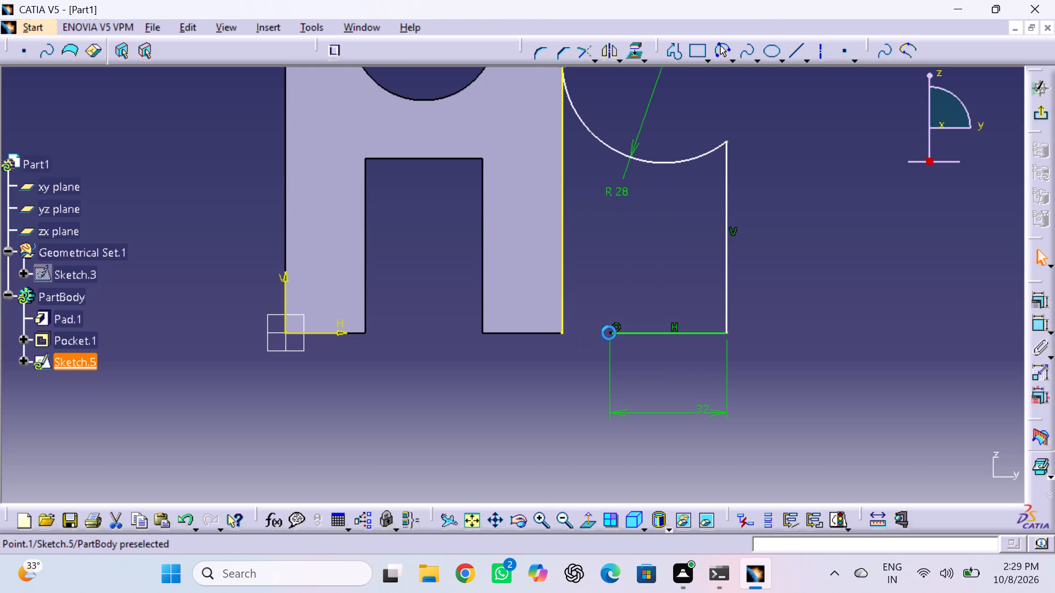
{"action": "left_click", "coordinate": [562, 331], "text": "ctrl"}
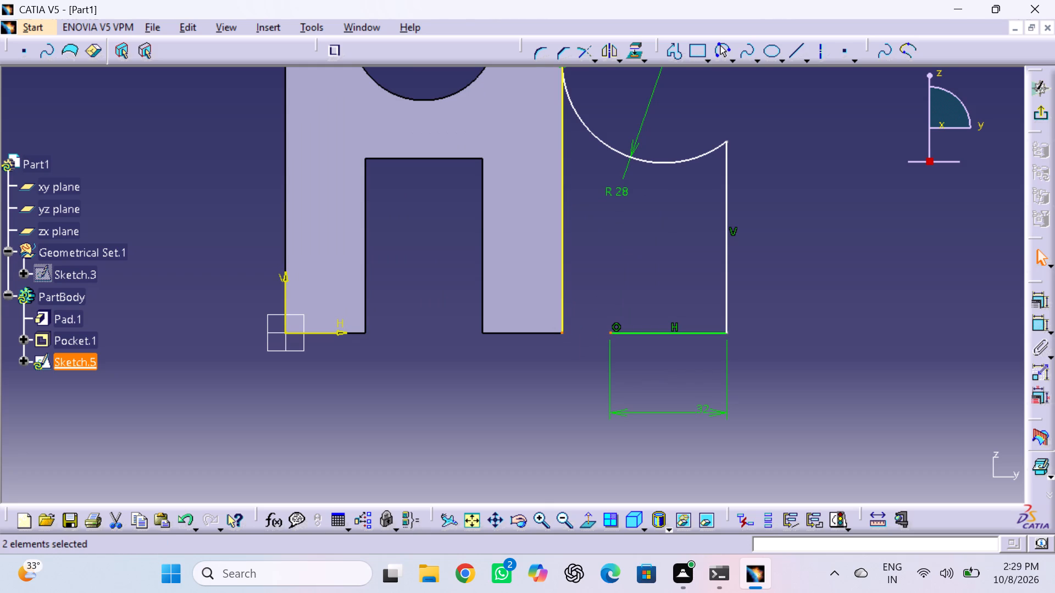
{"action": "left_click", "coordinate": [1041, 303]}
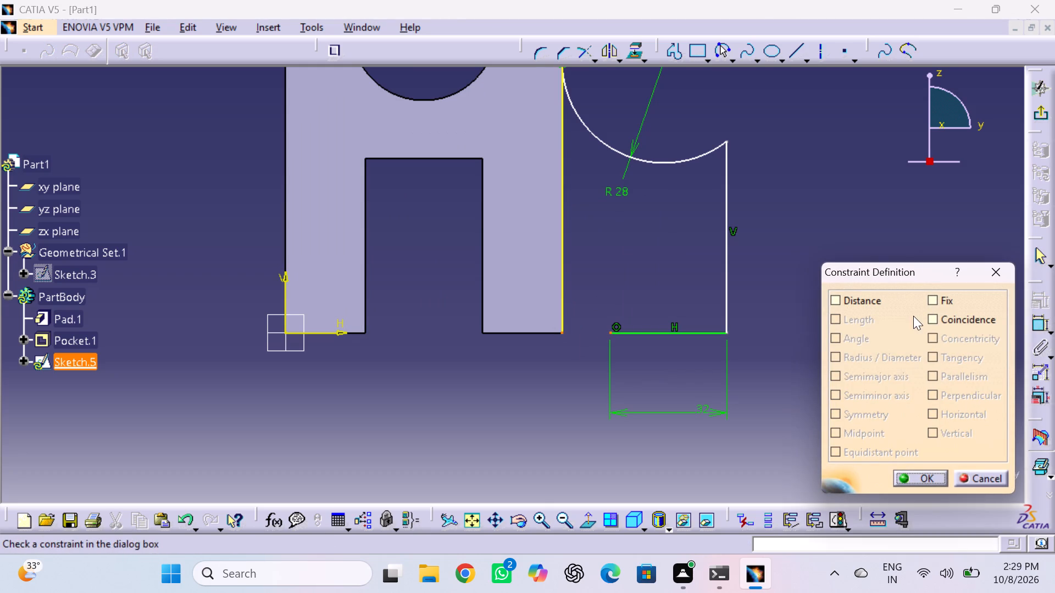
{"action": "left_click", "coordinate": [932, 318]}
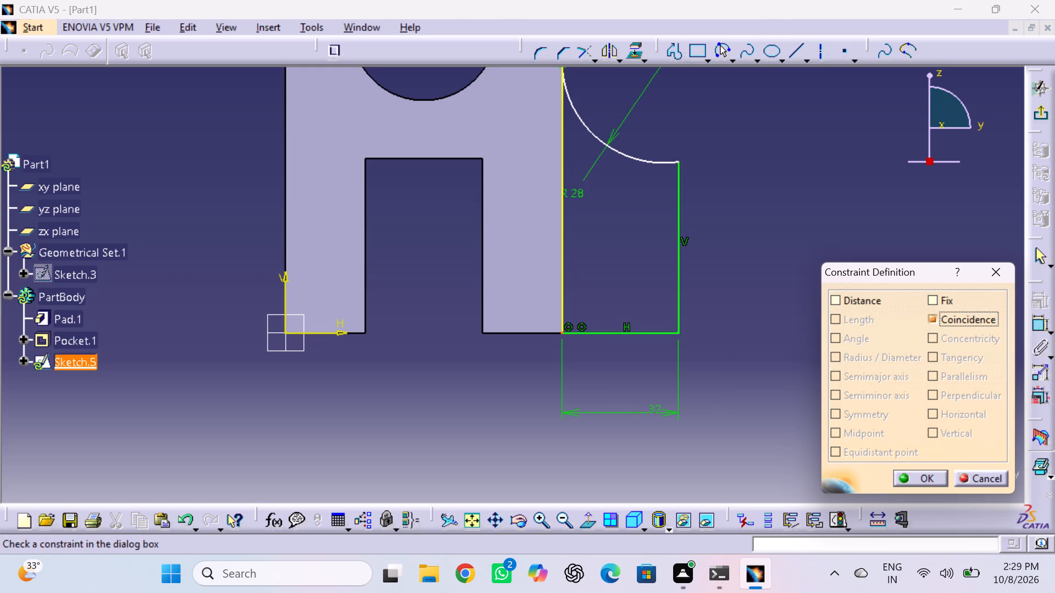
{"action": "left_click", "coordinate": [926, 472]}
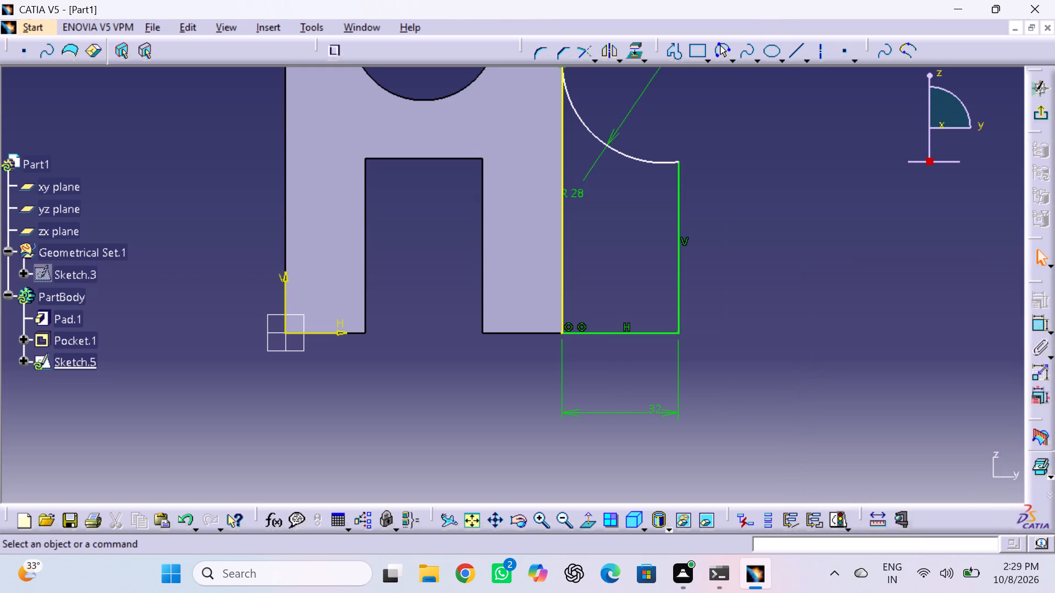
Dimension the side profile's outer vertical line and set its length to 56 mm.
{"action": "left_click", "coordinate": [1037, 325]}
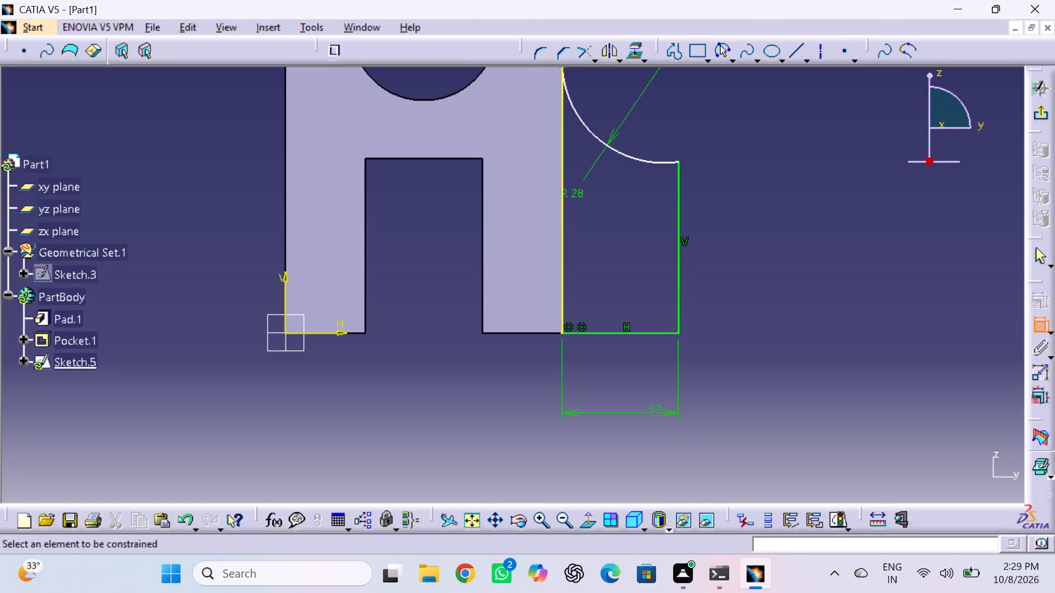
{"action": "left_click", "coordinate": [680, 265]}
{"action": "left_click", "coordinate": [715, 266]}
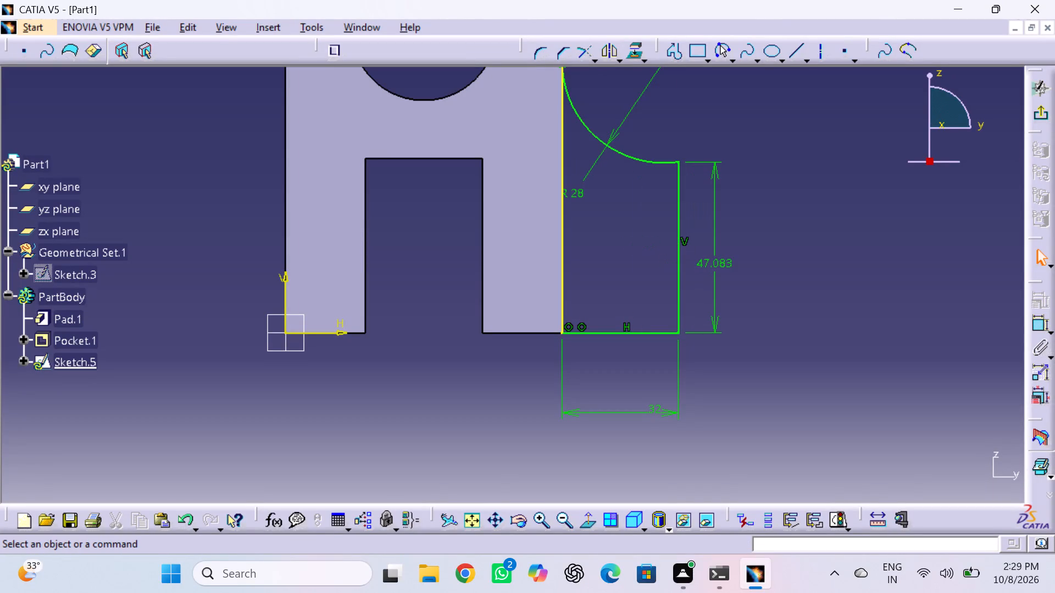
{"action": "double_click", "coordinate": [718, 261]}
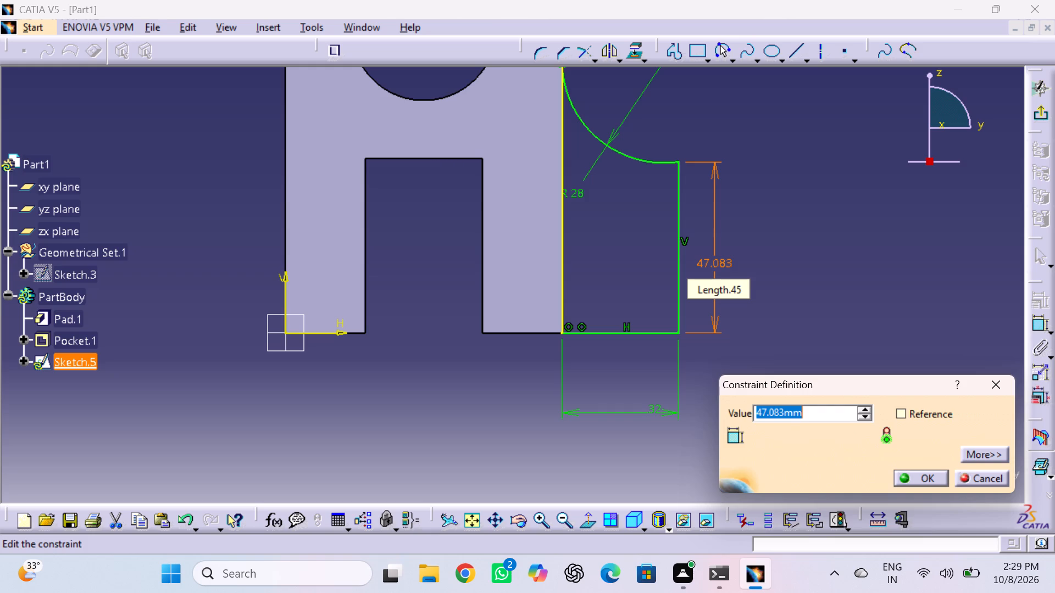
{"action": "type", "text": "56"}
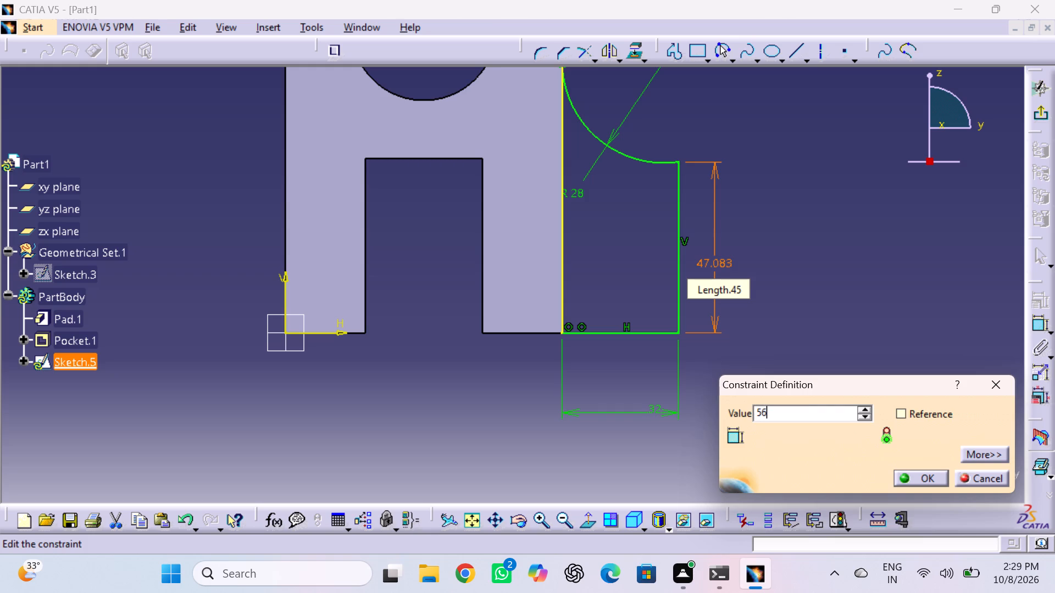
{"action": "key", "text": "Return"}
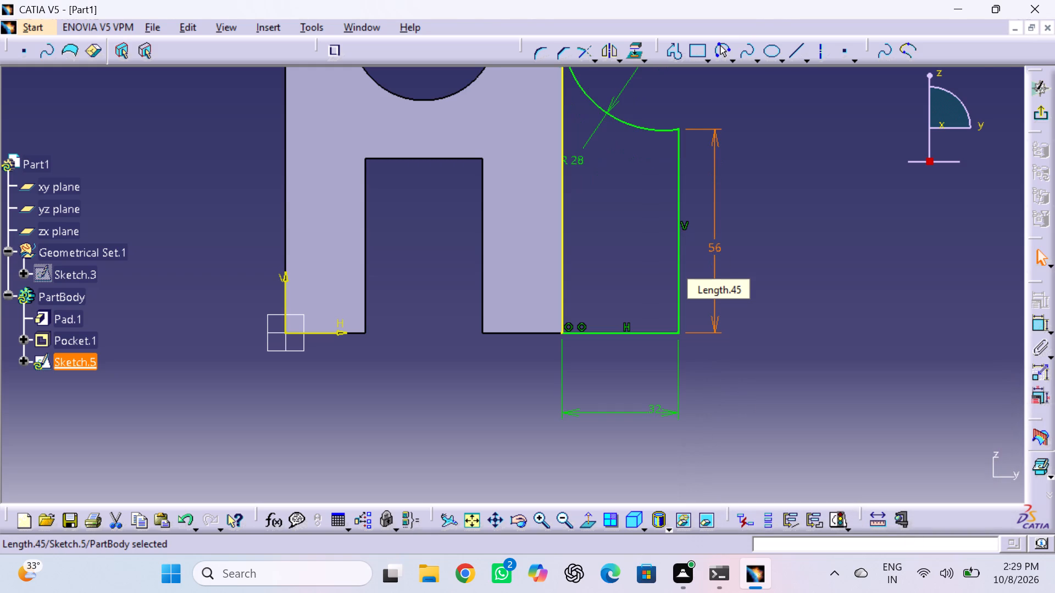
{"action": "scroll", "coordinate": [718, 261], "scroll_direction": "up", "scroll_amount": 3}
{"action": "scroll", "coordinate": [718, 261], "scroll_direction": "down", "scroll_amount": 3}
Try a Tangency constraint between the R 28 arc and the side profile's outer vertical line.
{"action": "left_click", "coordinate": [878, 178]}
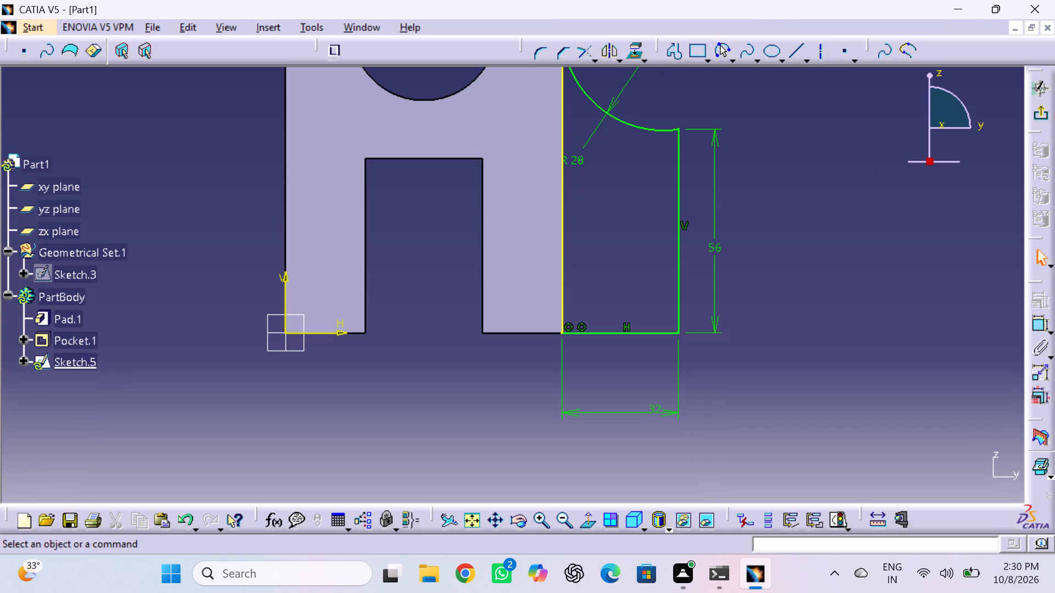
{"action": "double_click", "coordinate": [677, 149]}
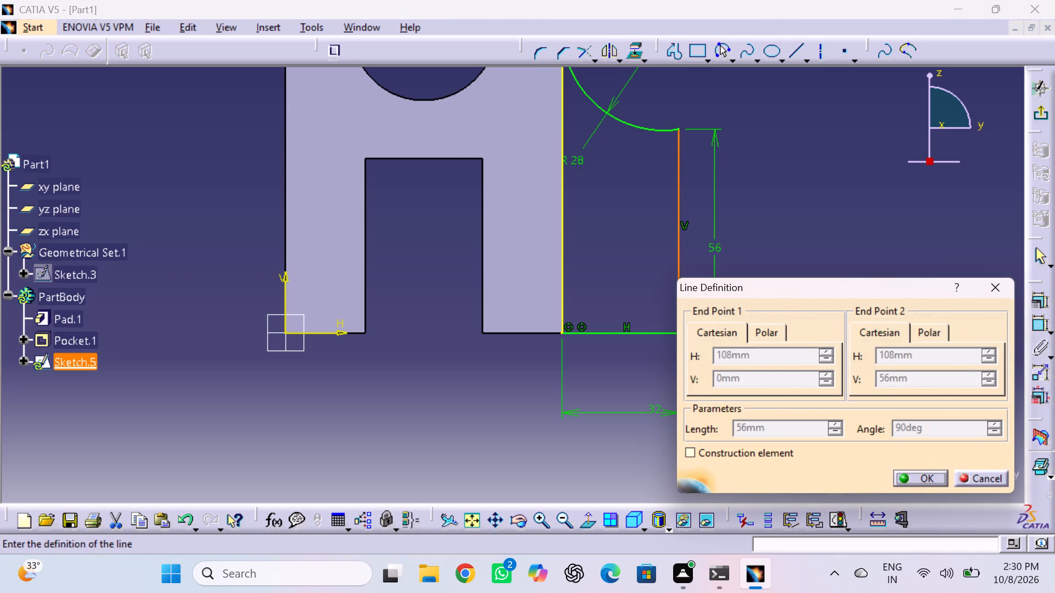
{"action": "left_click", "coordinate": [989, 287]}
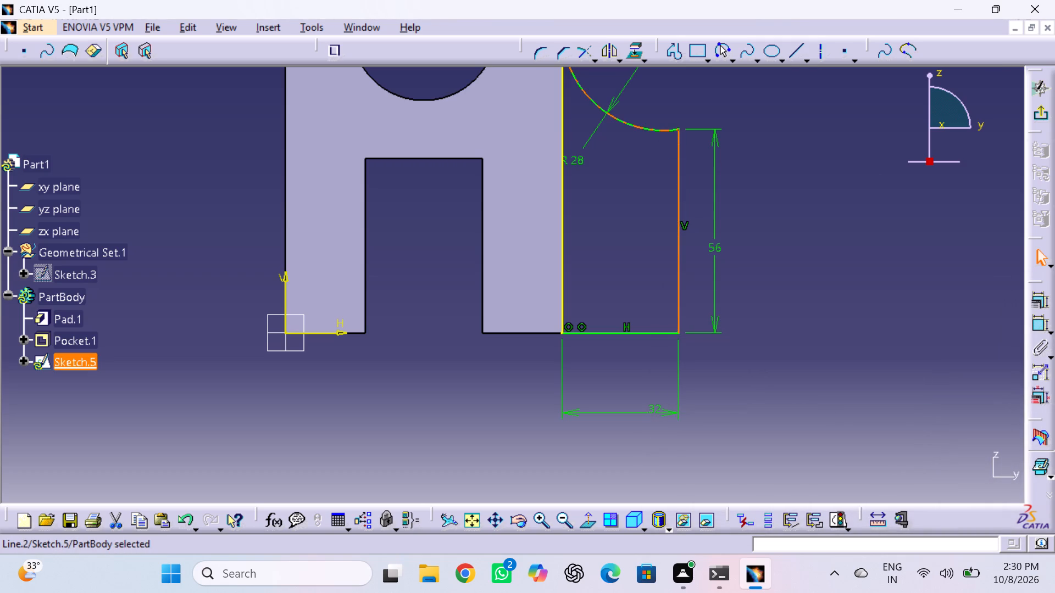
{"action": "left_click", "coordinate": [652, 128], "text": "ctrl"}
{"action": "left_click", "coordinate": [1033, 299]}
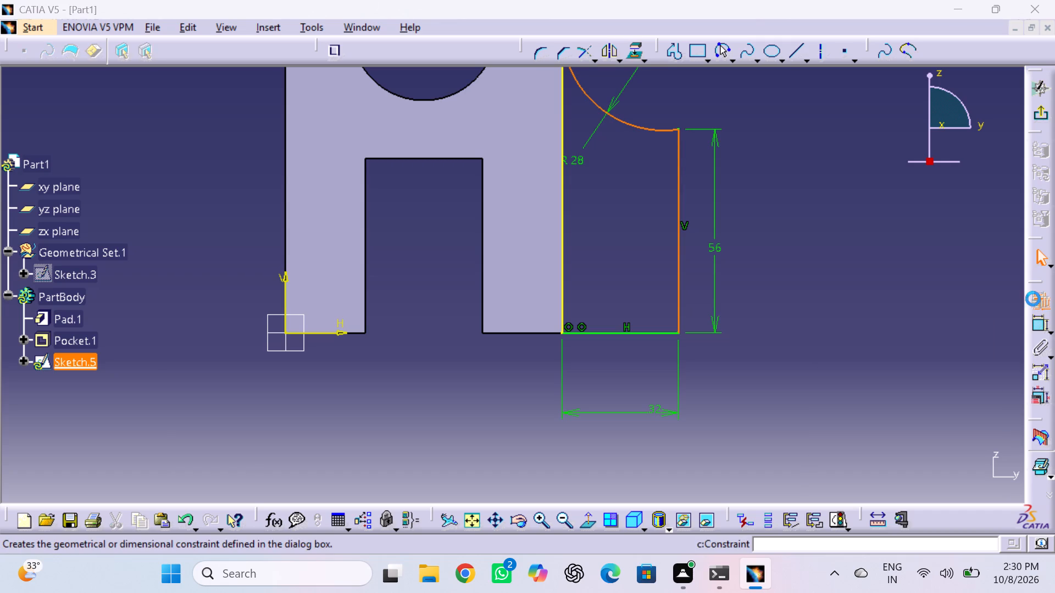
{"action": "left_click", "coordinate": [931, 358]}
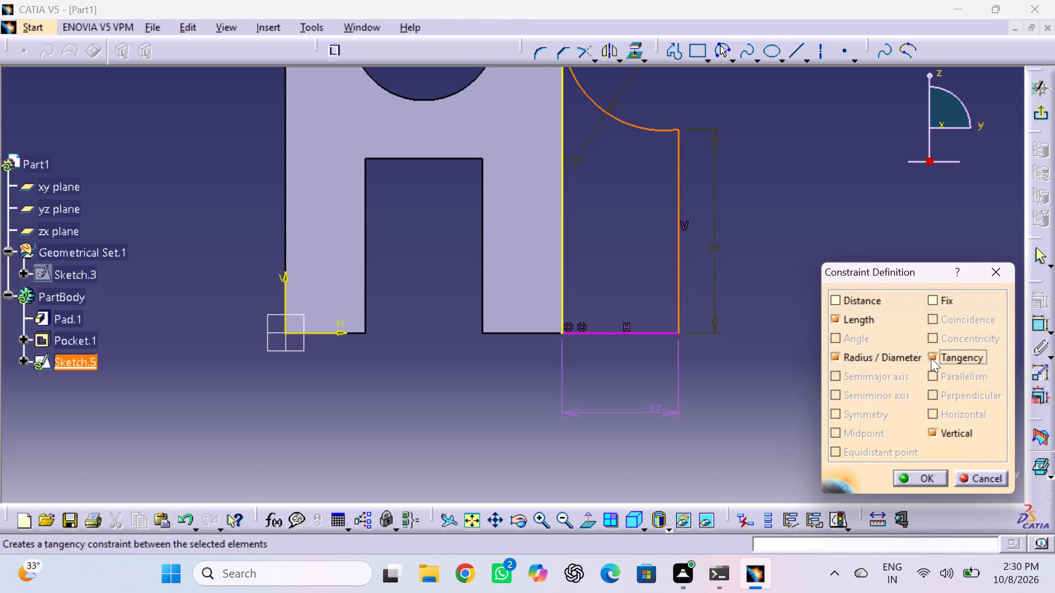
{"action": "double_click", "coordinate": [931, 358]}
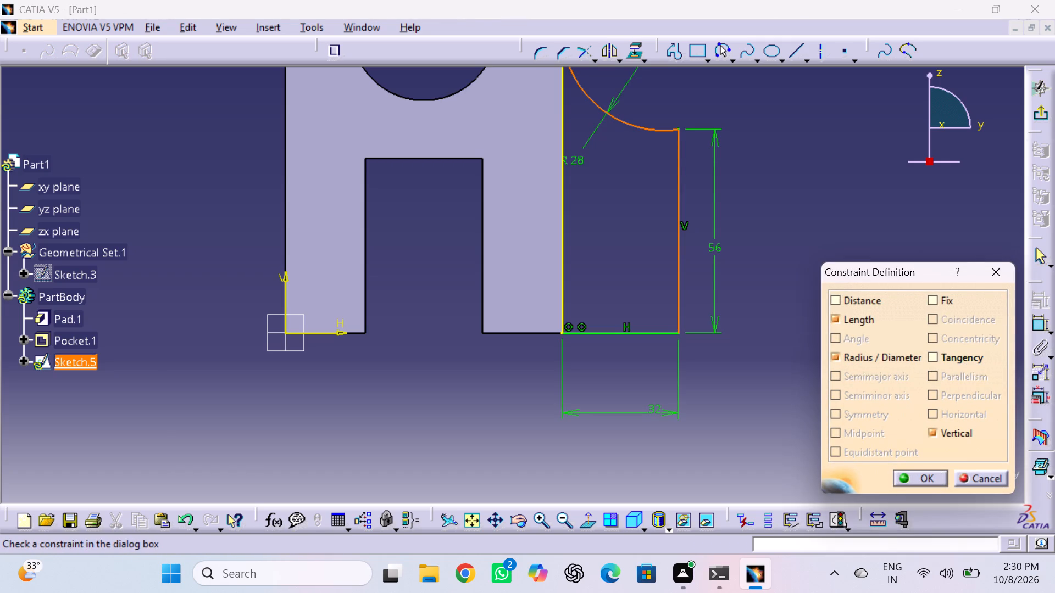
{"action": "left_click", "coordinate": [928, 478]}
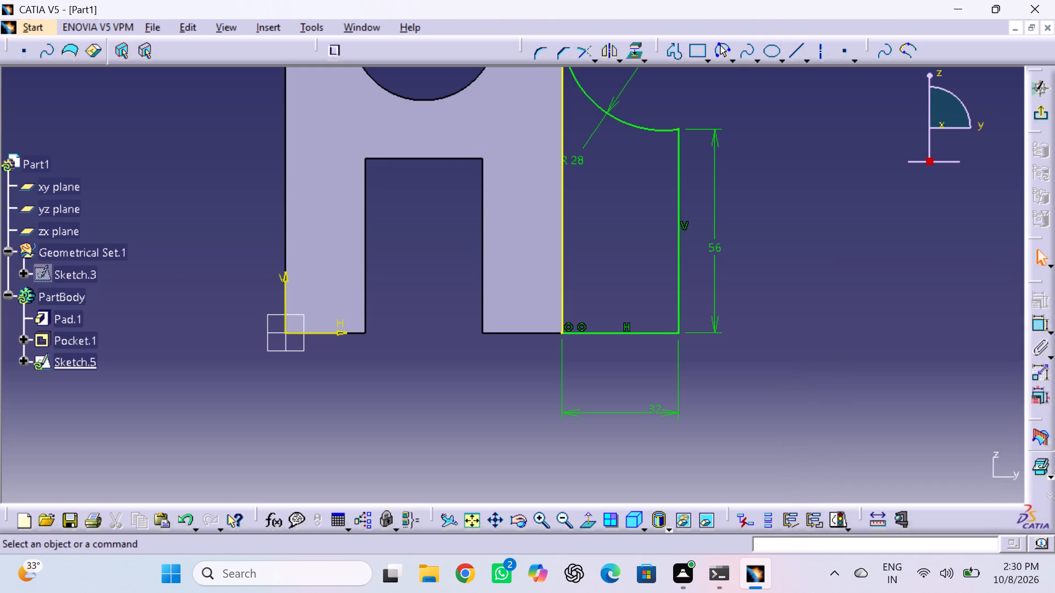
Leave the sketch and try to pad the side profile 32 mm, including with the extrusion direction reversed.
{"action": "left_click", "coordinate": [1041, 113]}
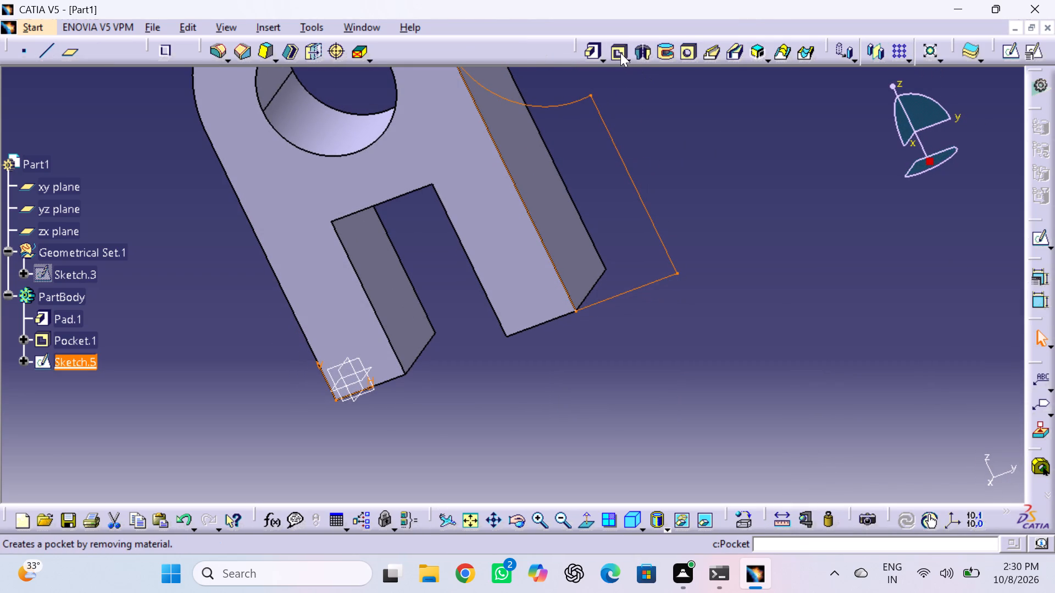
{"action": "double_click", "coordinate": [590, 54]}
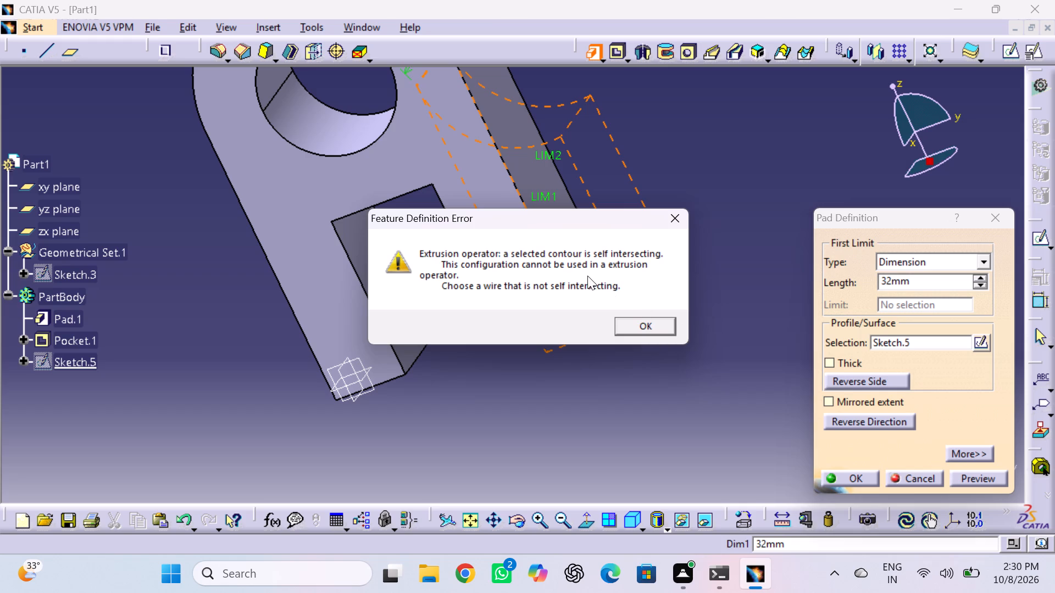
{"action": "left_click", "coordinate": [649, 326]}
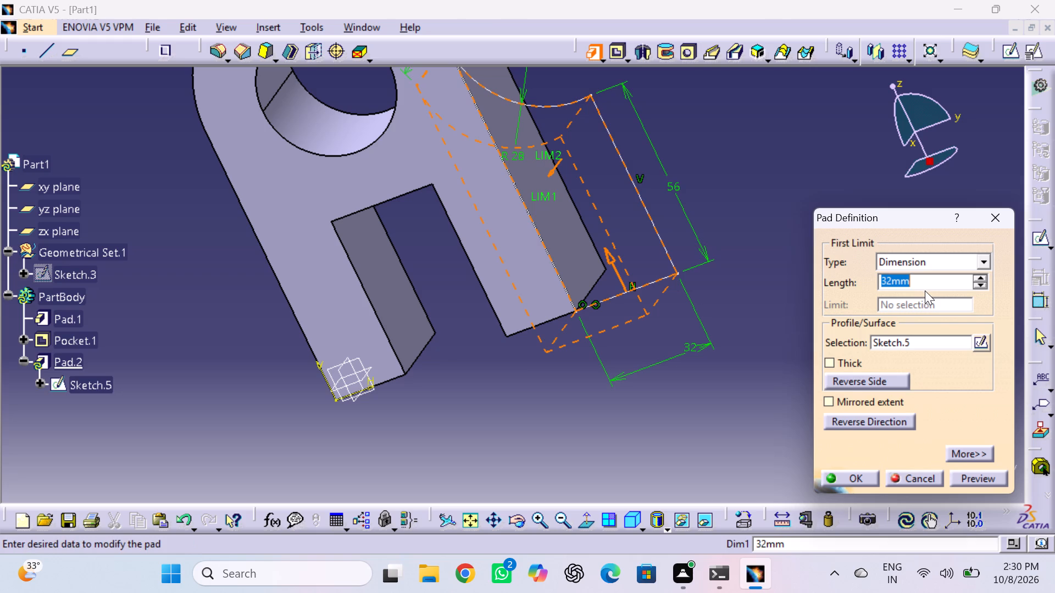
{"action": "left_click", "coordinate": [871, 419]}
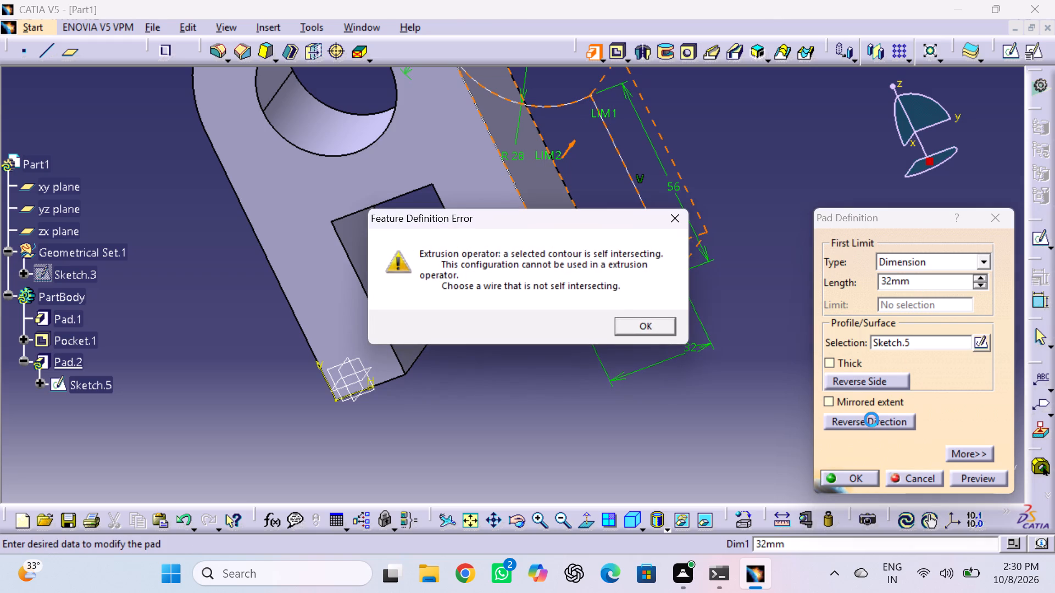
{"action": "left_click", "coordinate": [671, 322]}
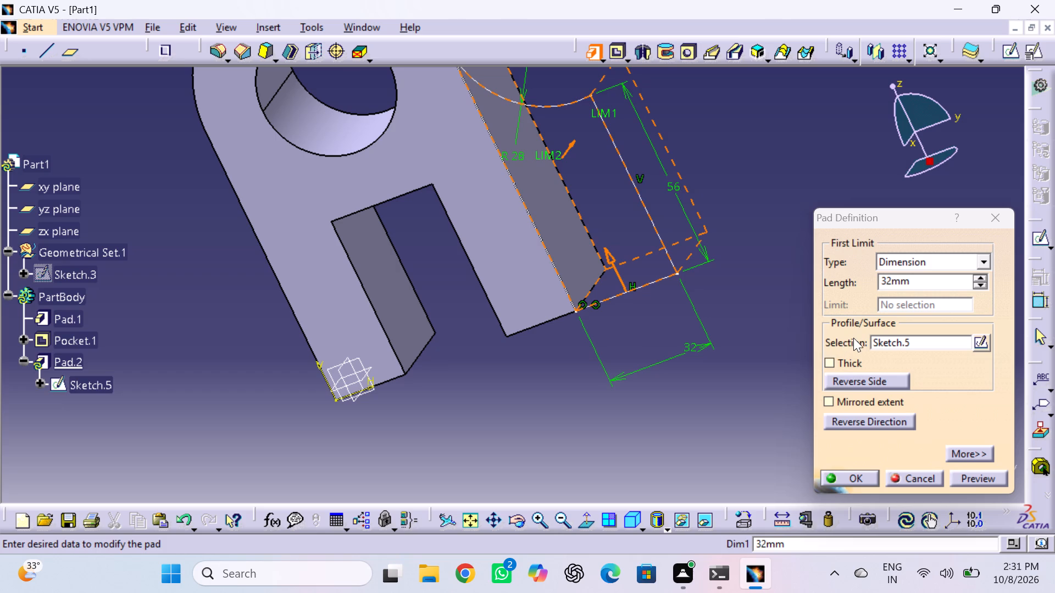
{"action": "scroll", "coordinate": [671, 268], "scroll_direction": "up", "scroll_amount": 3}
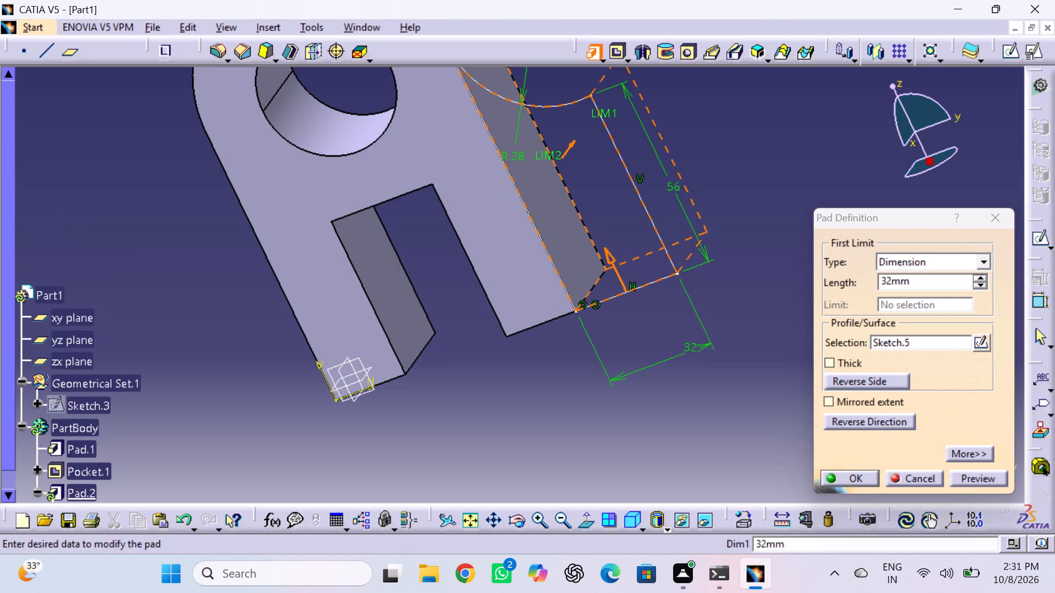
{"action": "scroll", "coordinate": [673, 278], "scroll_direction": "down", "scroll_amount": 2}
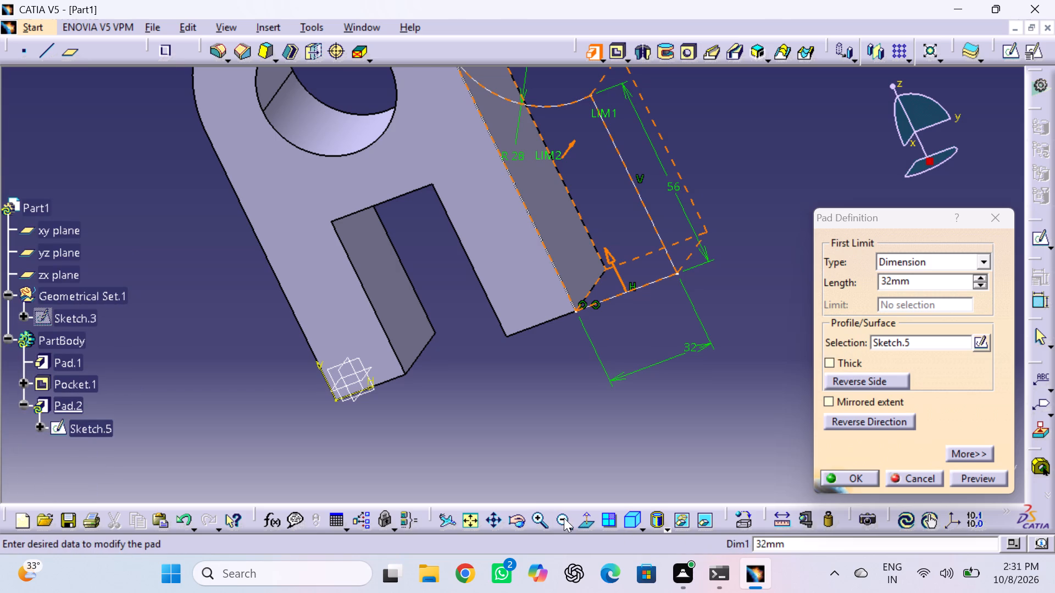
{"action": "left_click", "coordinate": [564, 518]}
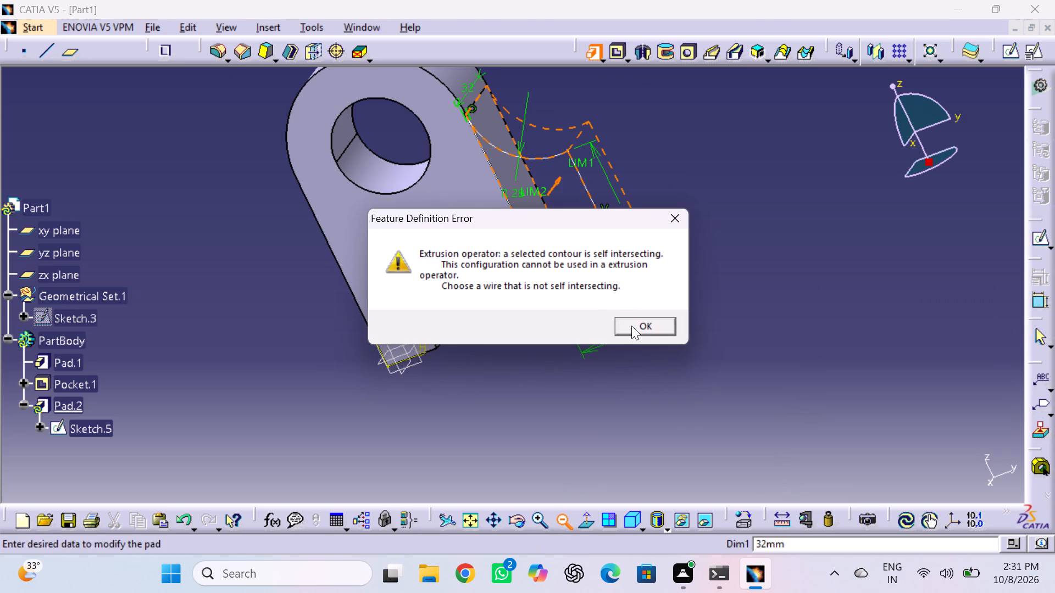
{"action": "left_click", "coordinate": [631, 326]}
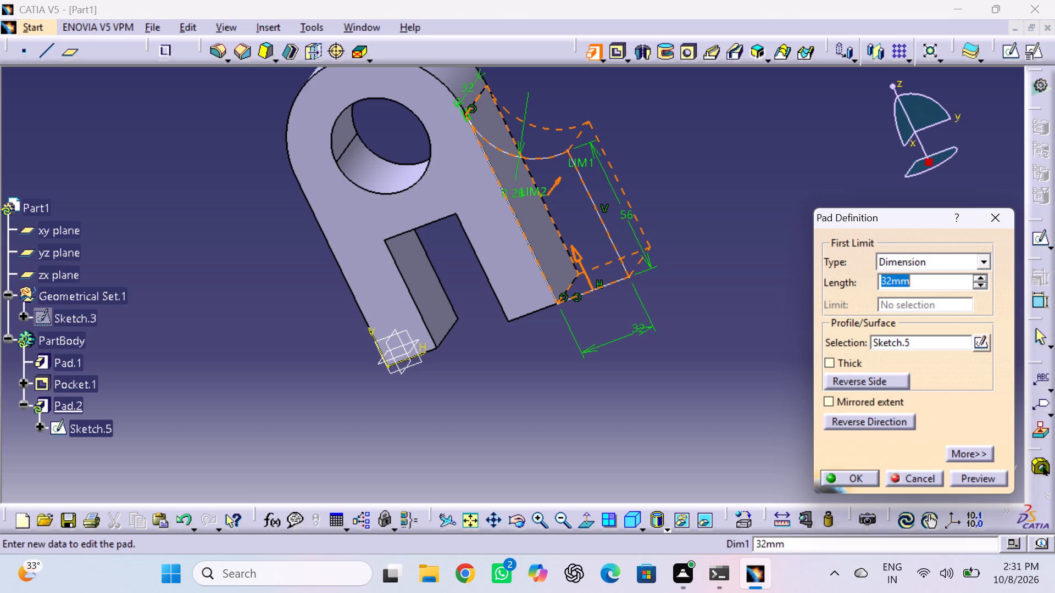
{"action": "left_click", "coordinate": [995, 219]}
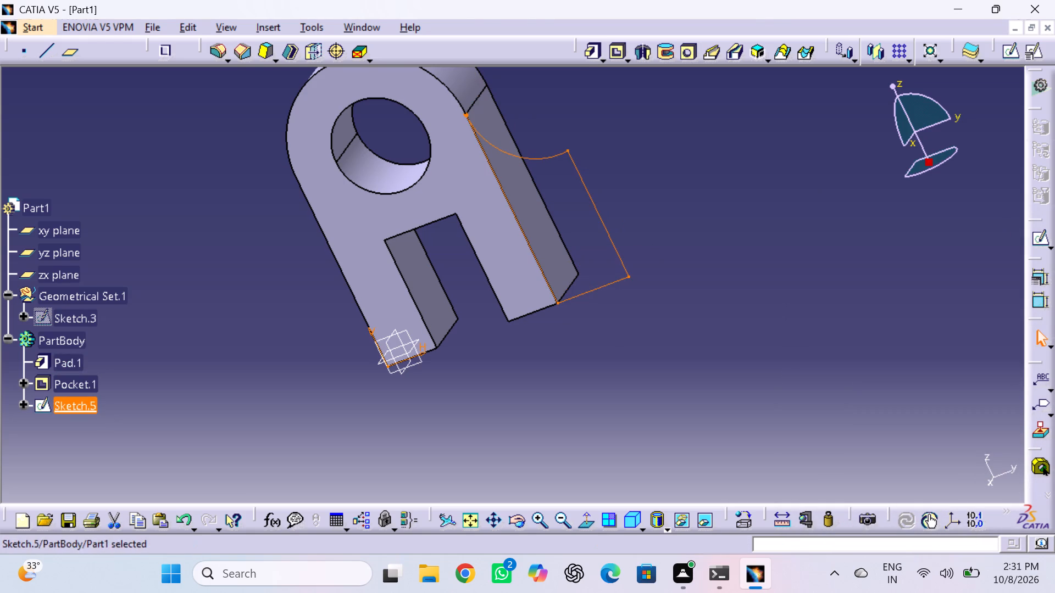
Reopen Sketch.5 and delete the Tangency constraint between the R 28 arc and the projected pad edge.
{"action": "left_click", "coordinate": [753, 399]}
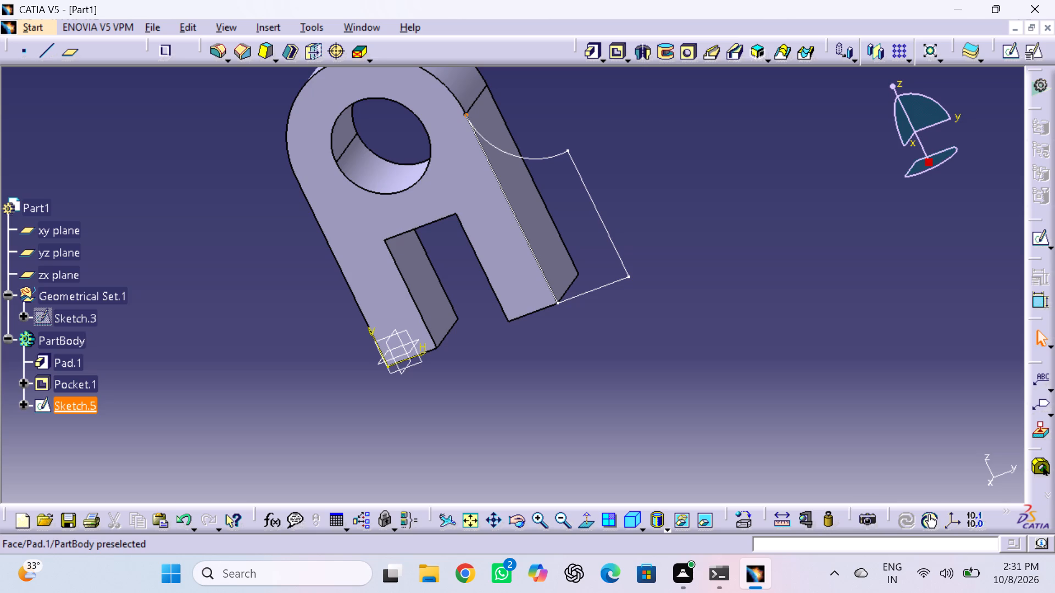
{"action": "left_click", "coordinate": [59, 407]}
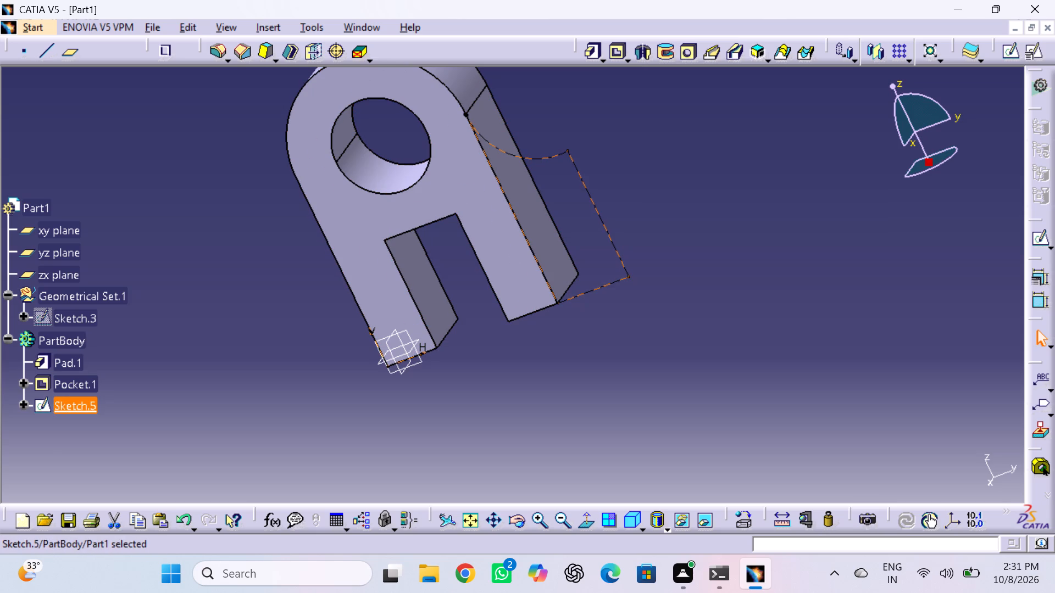
{"action": "left_click", "coordinate": [1014, 52]}
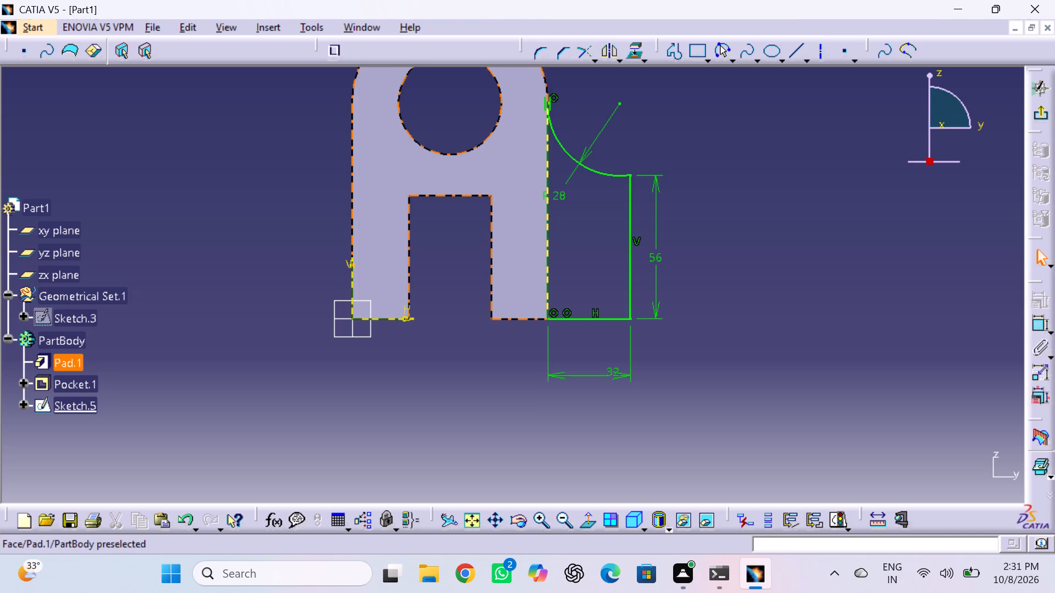
{"action": "left_click", "coordinate": [538, 512]}
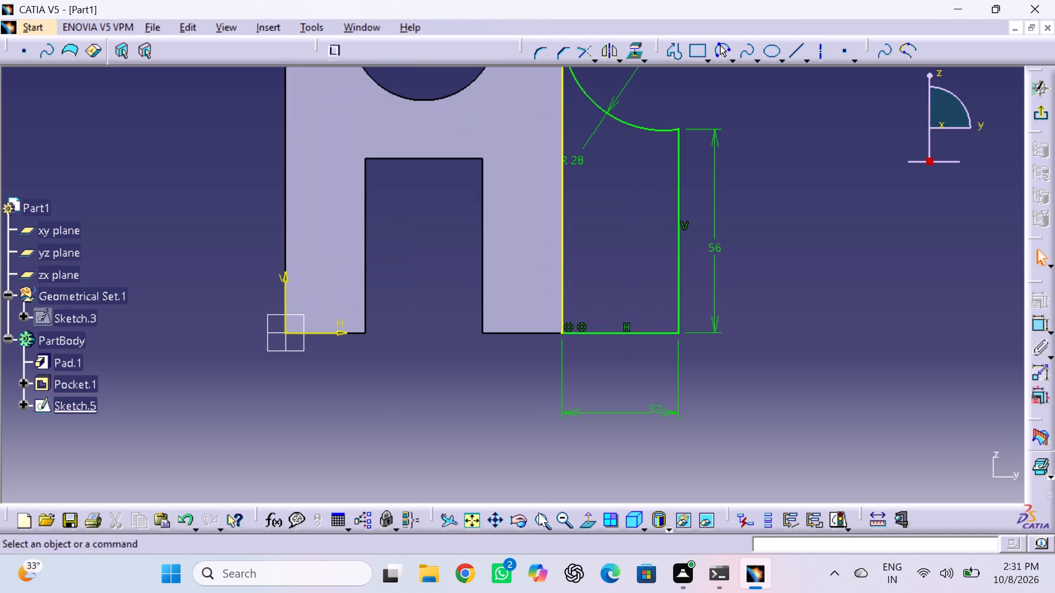
{"action": "middle_click_drag", "start_coordinate": [608, 135], "coordinate": [601, 340]}
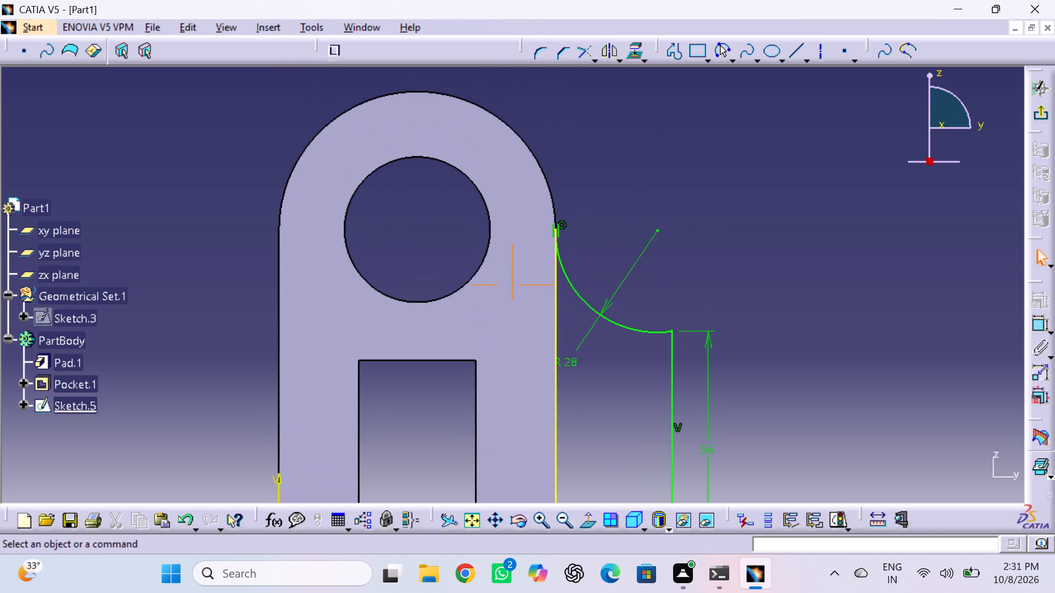
{"action": "left_click", "coordinate": [558, 239]}
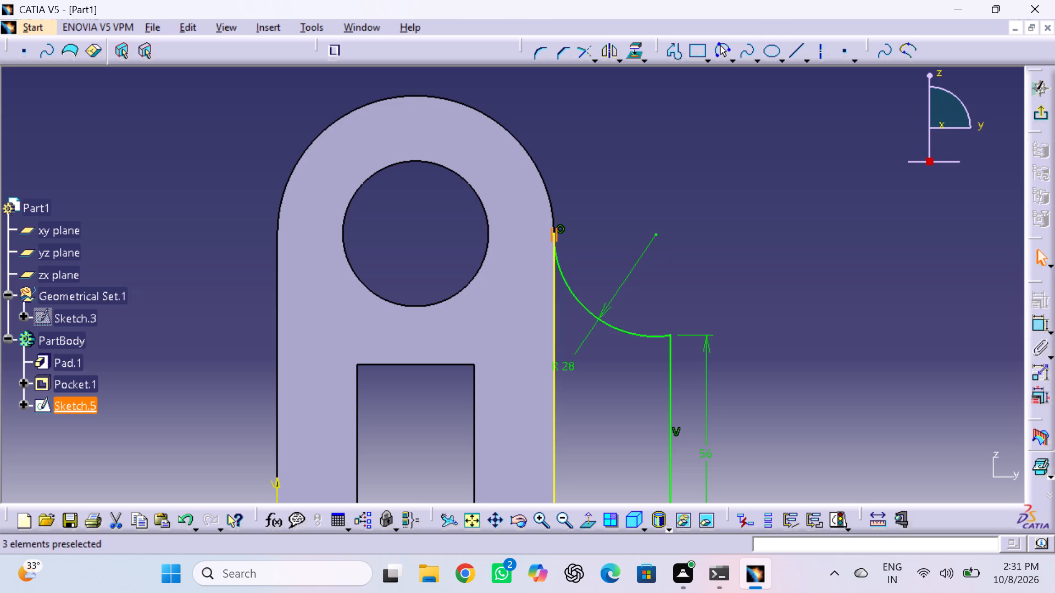
{"action": "key", "text": "Delete"}
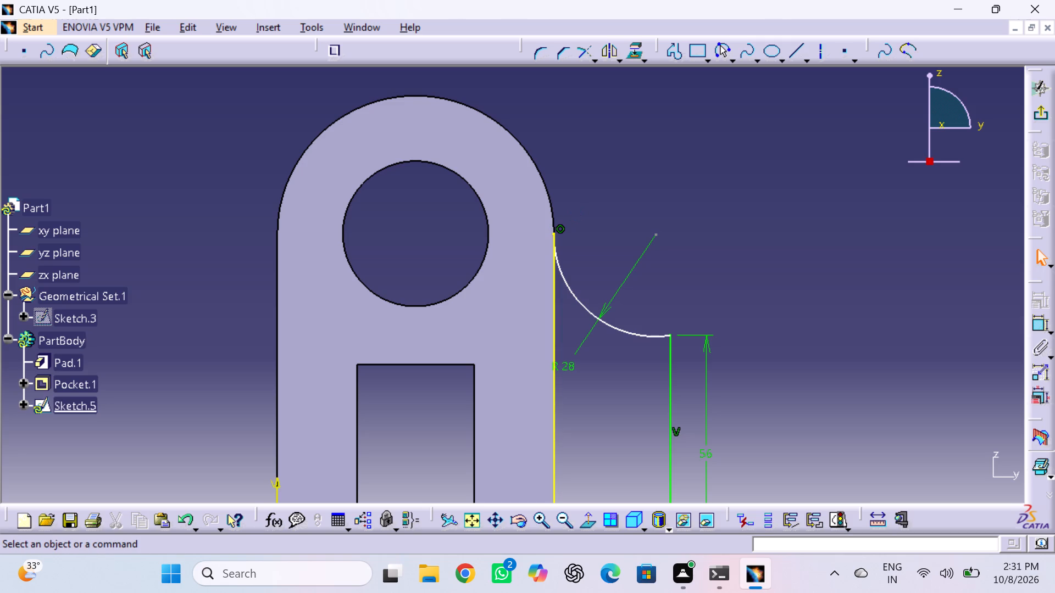
Separate the arc's upper end from the projected pad edge's upper endpoint, constrain the two points with a Coincidence, and exit the sketch.
{"action": "scroll", "coordinate": [1054, 511], "scroll_direction": "up", "scroll_amount": 1}
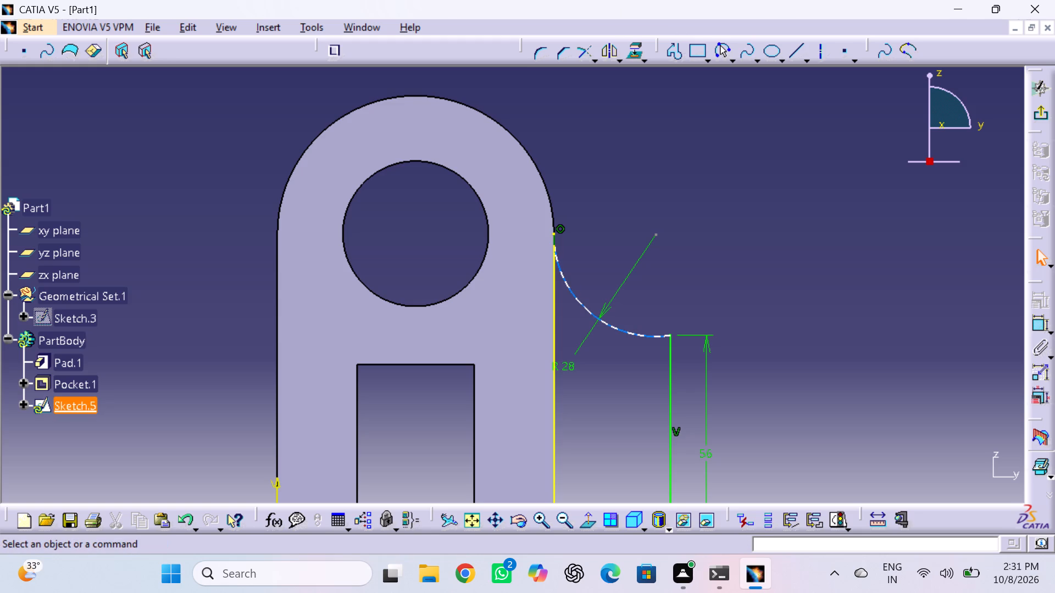
{"action": "left_click_drag", "start_coordinate": [573, 296], "coordinate": [659, 306]}
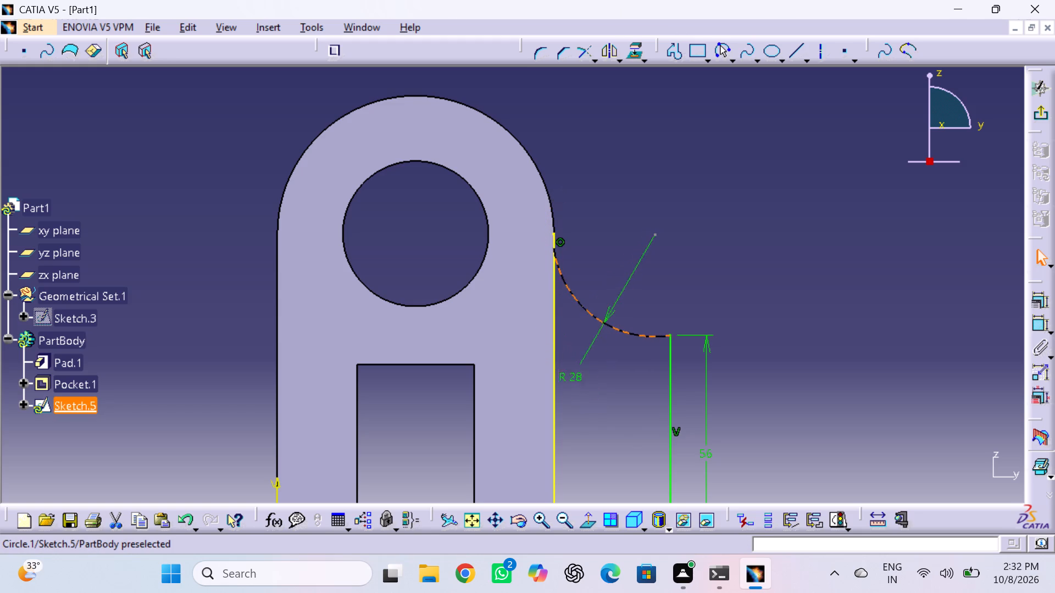
{"action": "left_click_drag", "start_coordinate": [659, 306], "coordinate": [674, 318]}
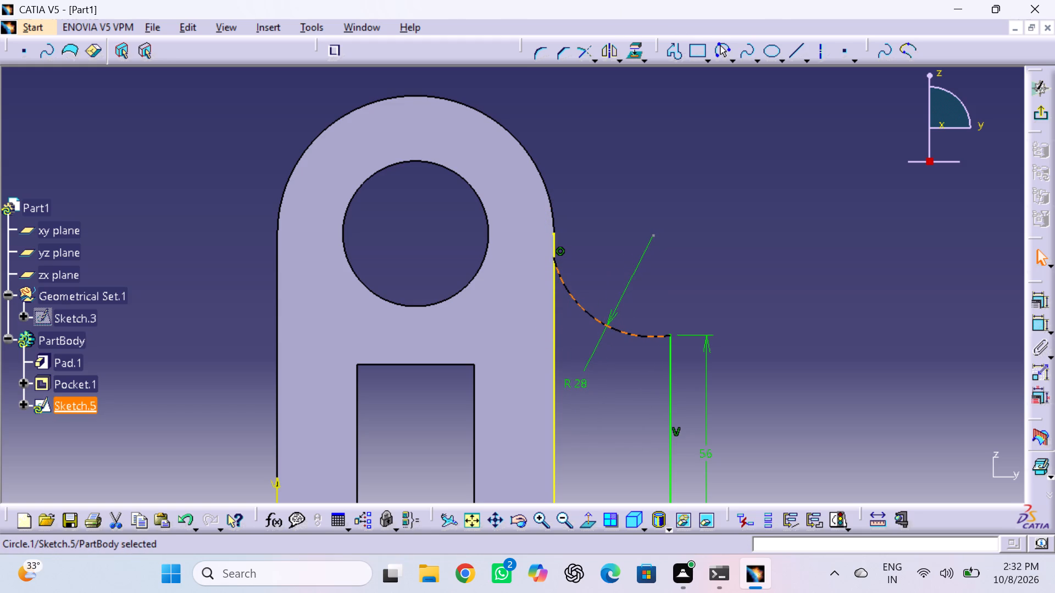
{"action": "left_click", "coordinate": [603, 291]}
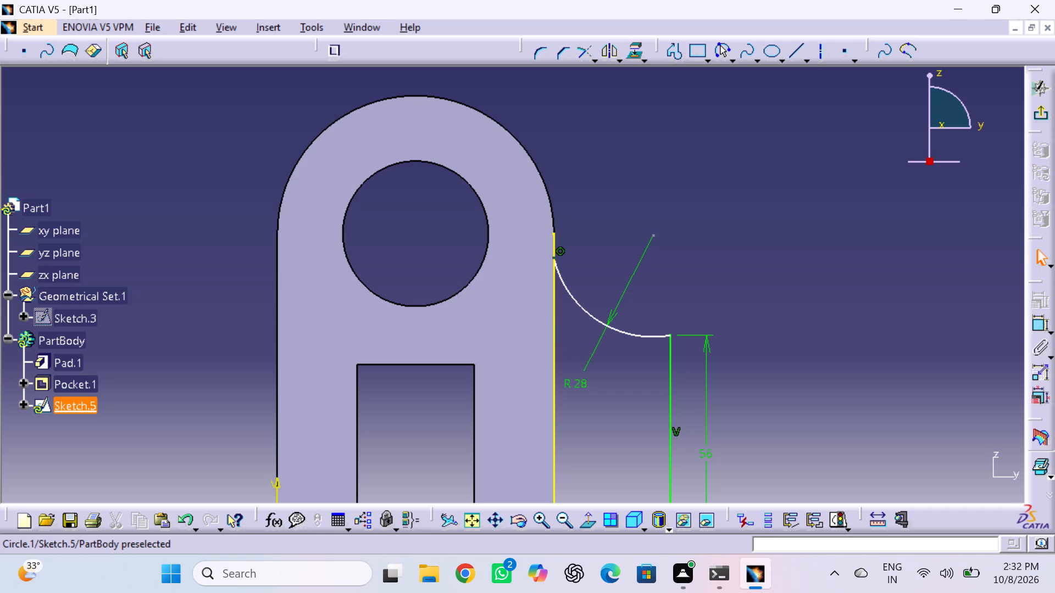
{"action": "left_click", "coordinate": [553, 258]}
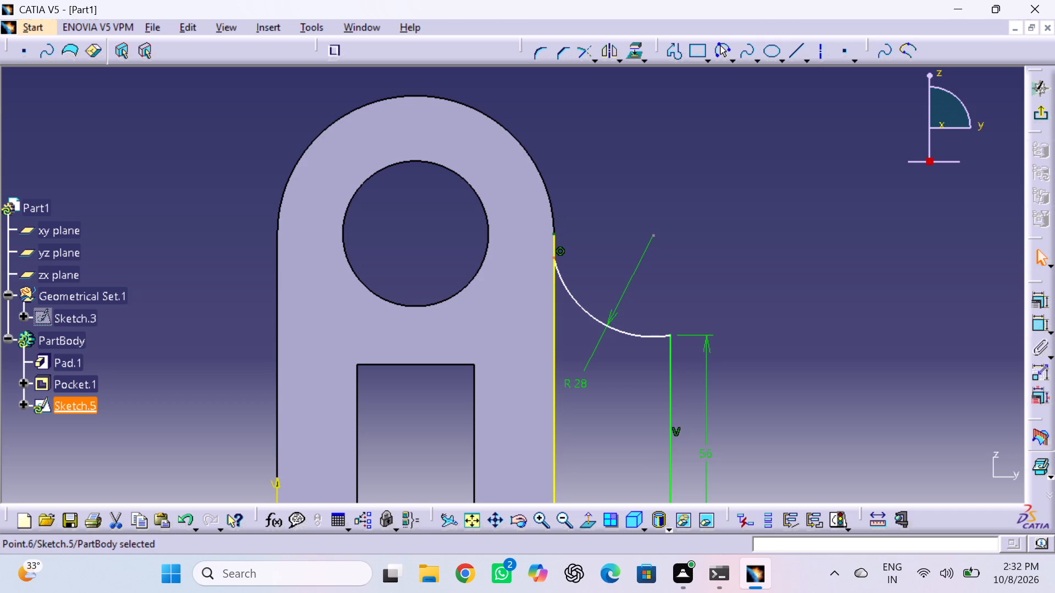
{"action": "left_click", "coordinate": [554, 232], "text": "ctrl"}
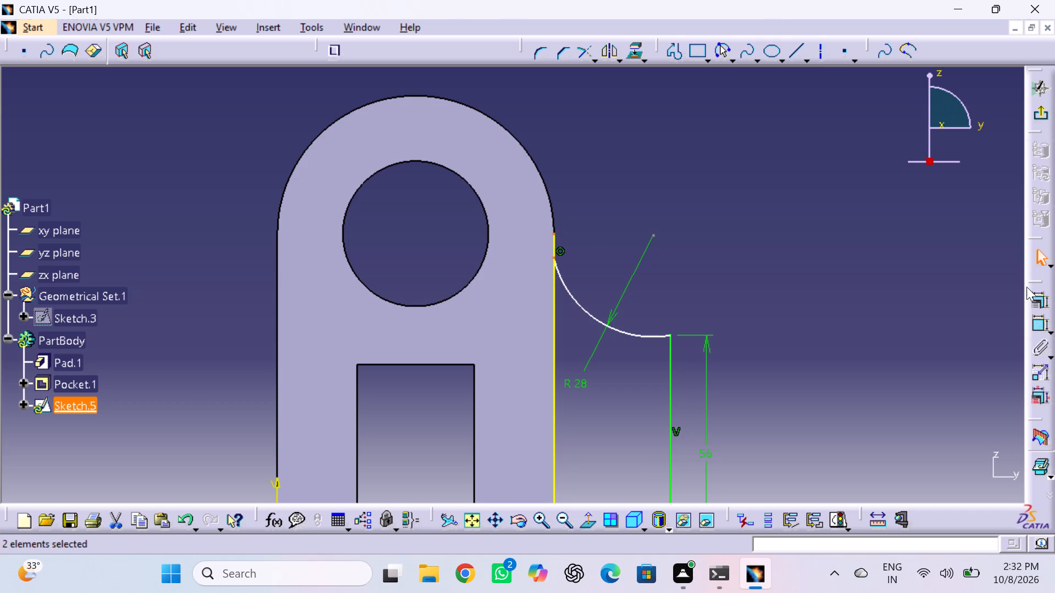
{"action": "left_click", "coordinate": [1035, 297]}
{"action": "left_click", "coordinate": [958, 318]}
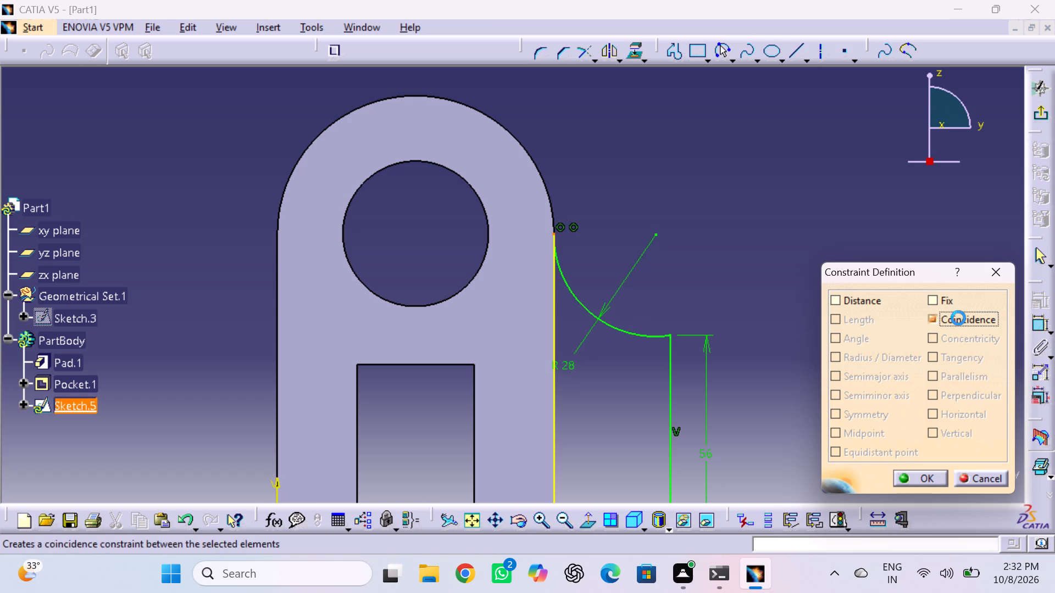
{"action": "left_click", "coordinate": [935, 479]}
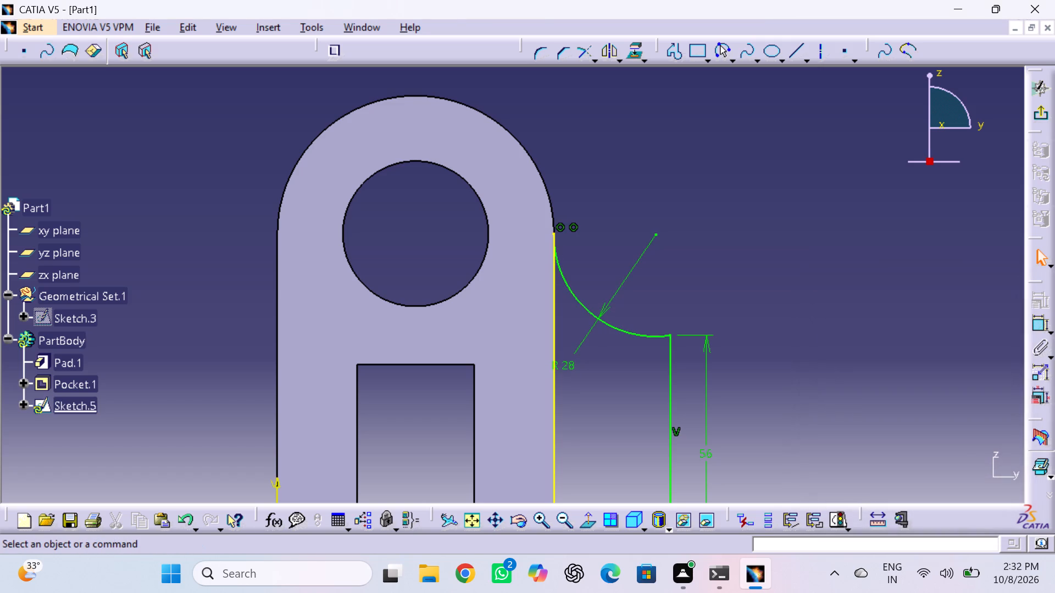
{"action": "left_click", "coordinate": [785, 326]}
{"action": "left_click", "coordinate": [1040, 116]}
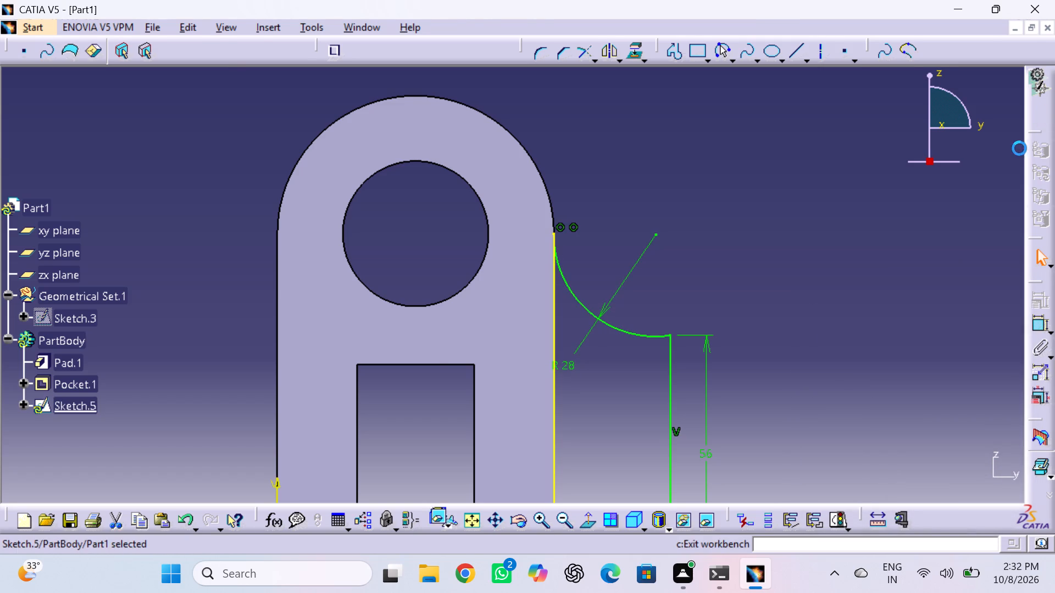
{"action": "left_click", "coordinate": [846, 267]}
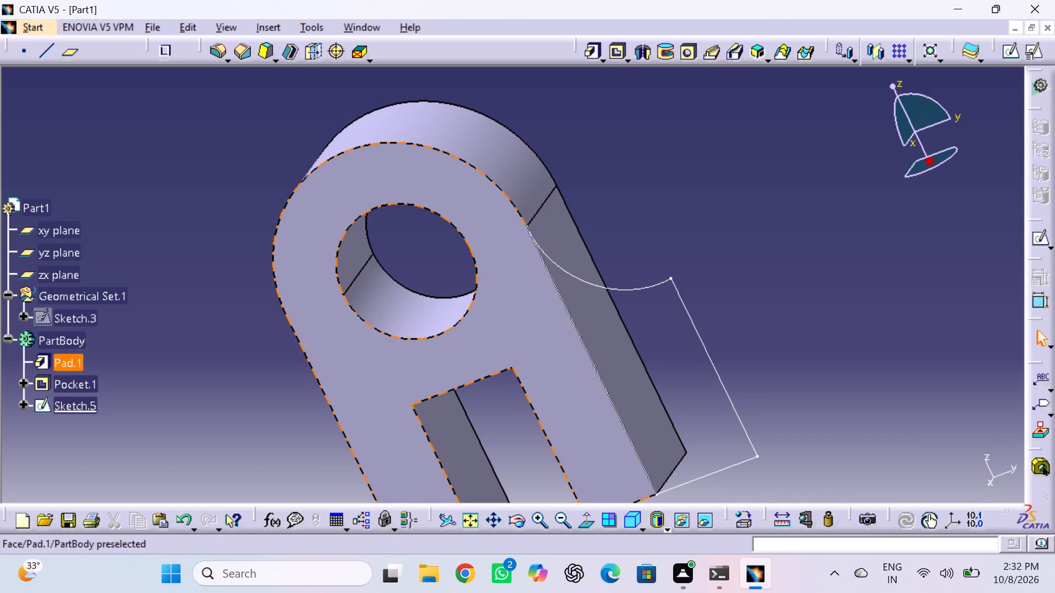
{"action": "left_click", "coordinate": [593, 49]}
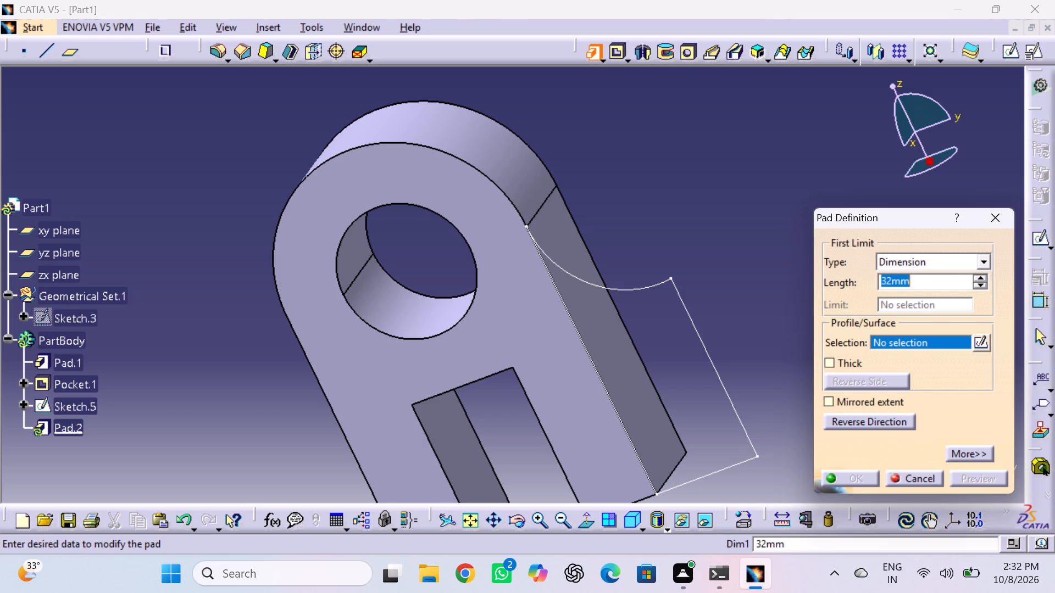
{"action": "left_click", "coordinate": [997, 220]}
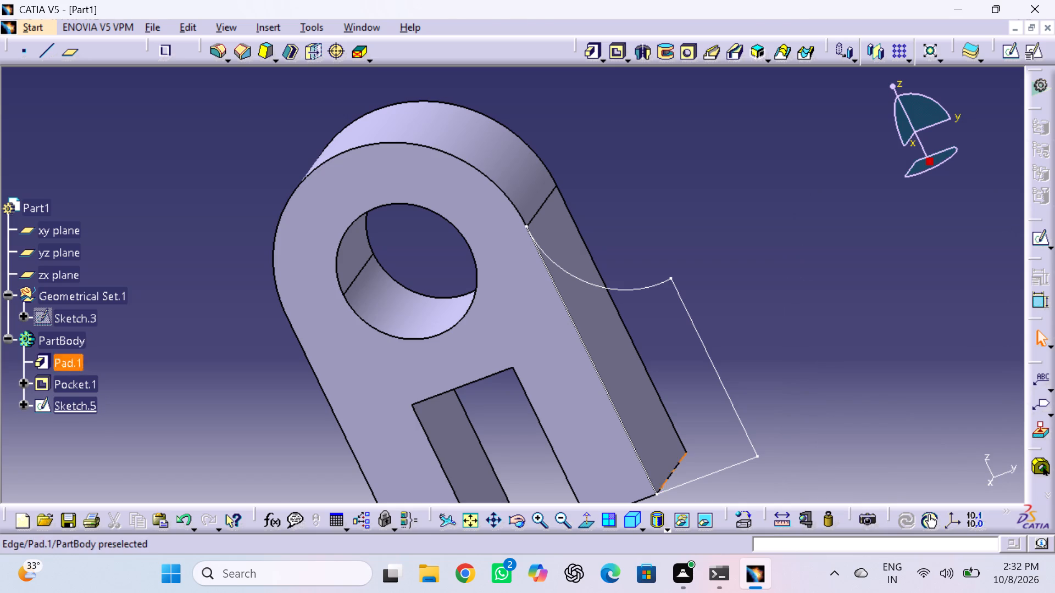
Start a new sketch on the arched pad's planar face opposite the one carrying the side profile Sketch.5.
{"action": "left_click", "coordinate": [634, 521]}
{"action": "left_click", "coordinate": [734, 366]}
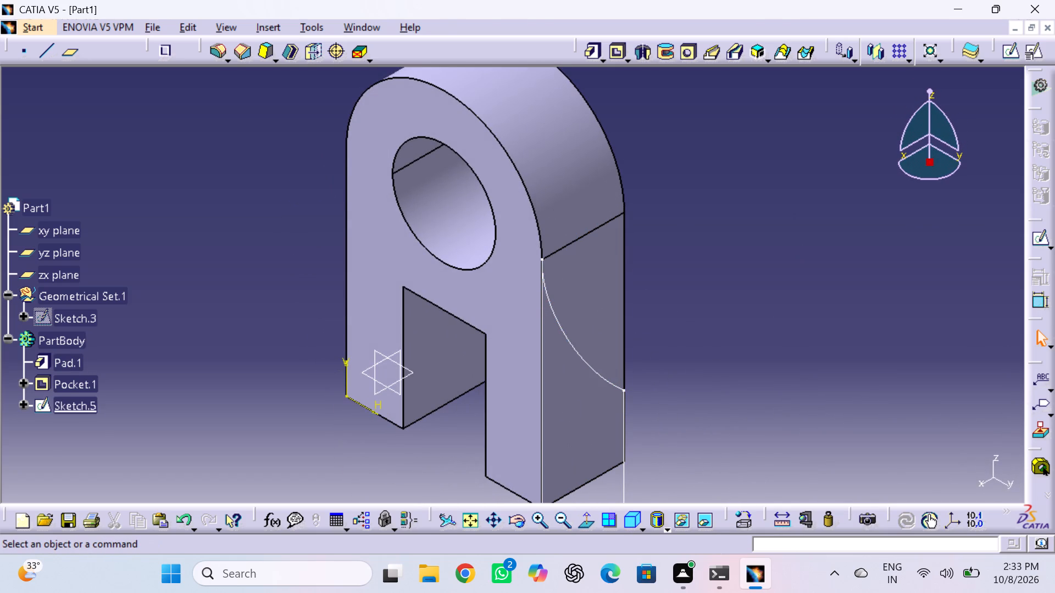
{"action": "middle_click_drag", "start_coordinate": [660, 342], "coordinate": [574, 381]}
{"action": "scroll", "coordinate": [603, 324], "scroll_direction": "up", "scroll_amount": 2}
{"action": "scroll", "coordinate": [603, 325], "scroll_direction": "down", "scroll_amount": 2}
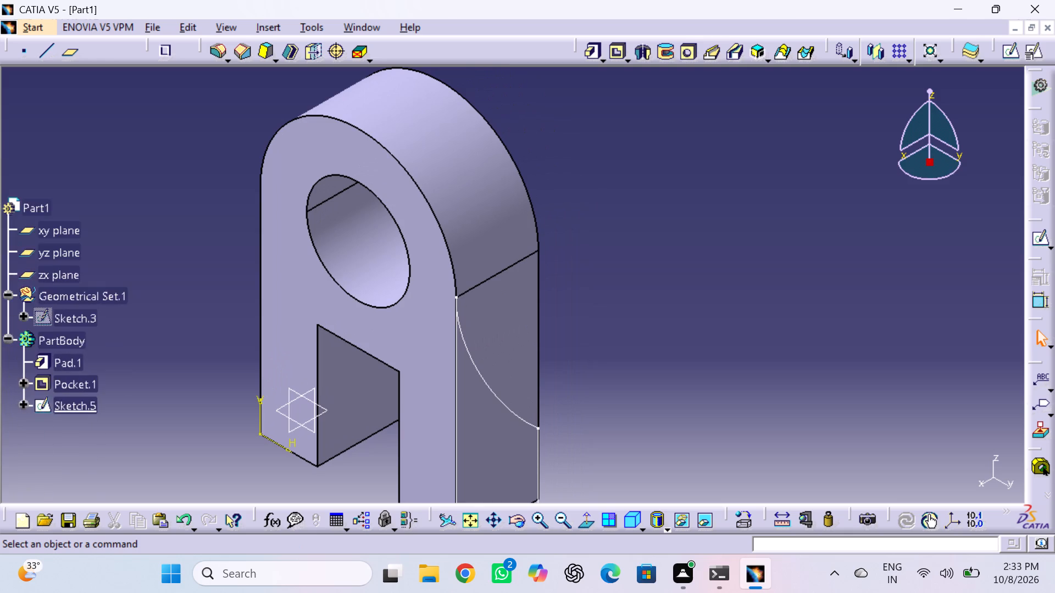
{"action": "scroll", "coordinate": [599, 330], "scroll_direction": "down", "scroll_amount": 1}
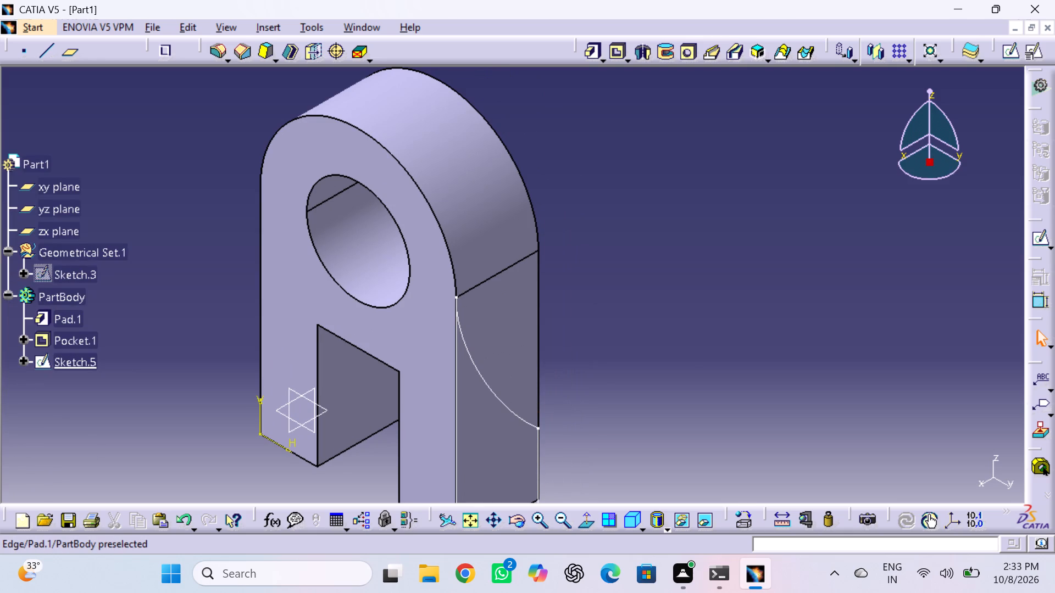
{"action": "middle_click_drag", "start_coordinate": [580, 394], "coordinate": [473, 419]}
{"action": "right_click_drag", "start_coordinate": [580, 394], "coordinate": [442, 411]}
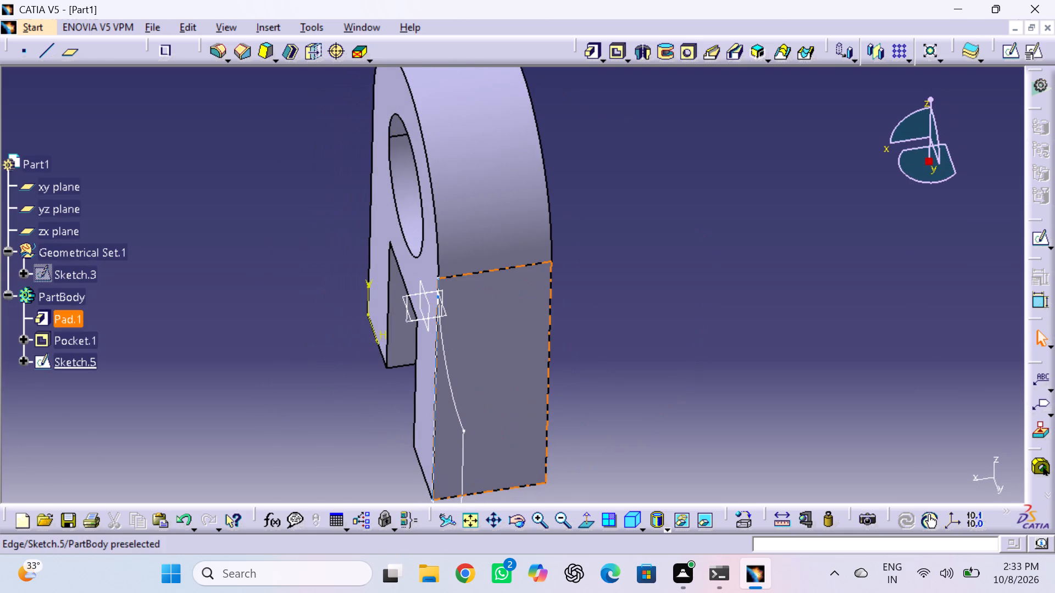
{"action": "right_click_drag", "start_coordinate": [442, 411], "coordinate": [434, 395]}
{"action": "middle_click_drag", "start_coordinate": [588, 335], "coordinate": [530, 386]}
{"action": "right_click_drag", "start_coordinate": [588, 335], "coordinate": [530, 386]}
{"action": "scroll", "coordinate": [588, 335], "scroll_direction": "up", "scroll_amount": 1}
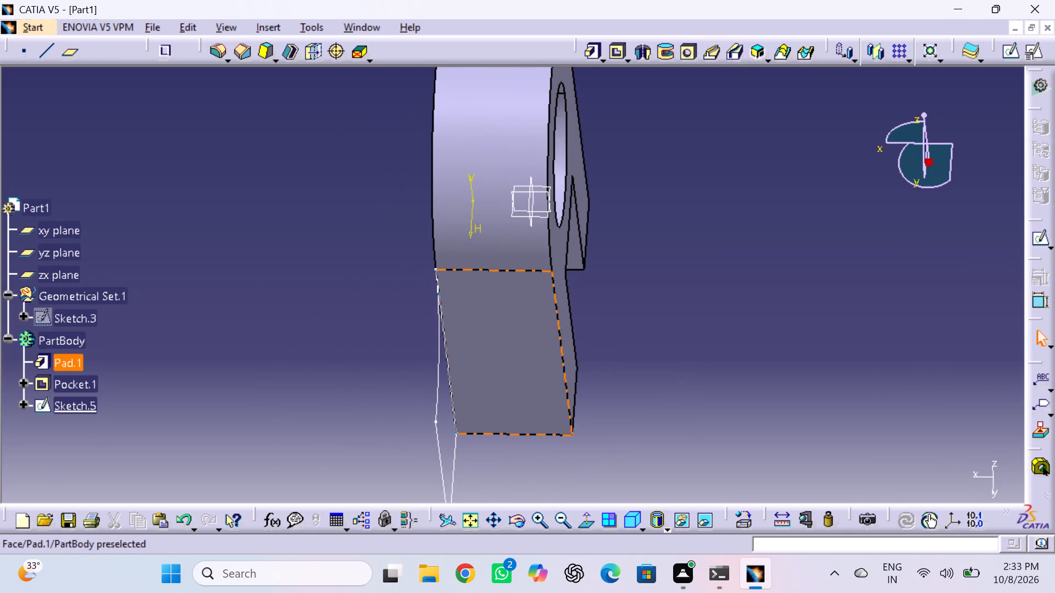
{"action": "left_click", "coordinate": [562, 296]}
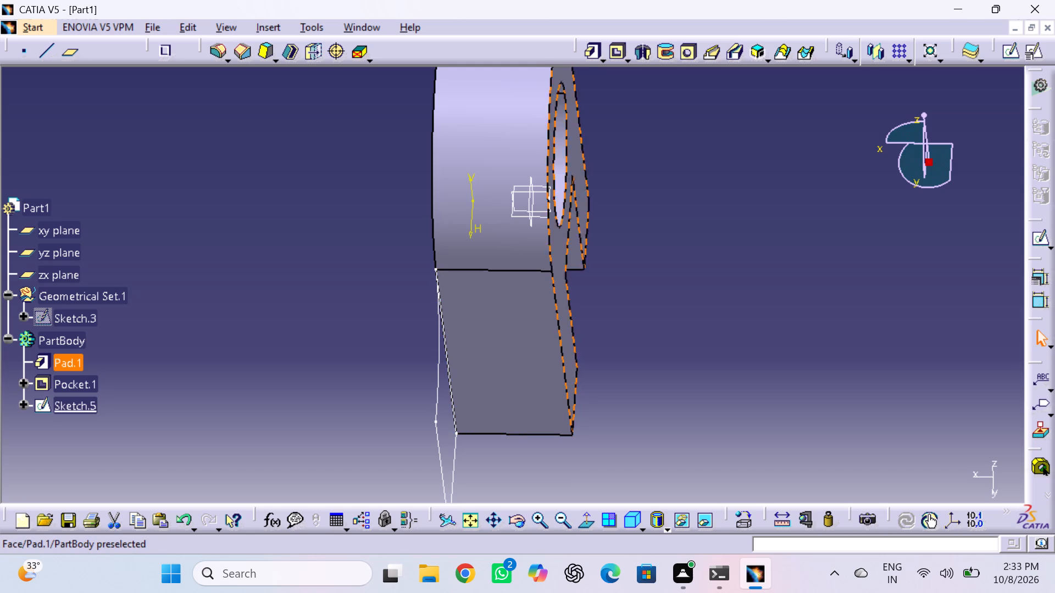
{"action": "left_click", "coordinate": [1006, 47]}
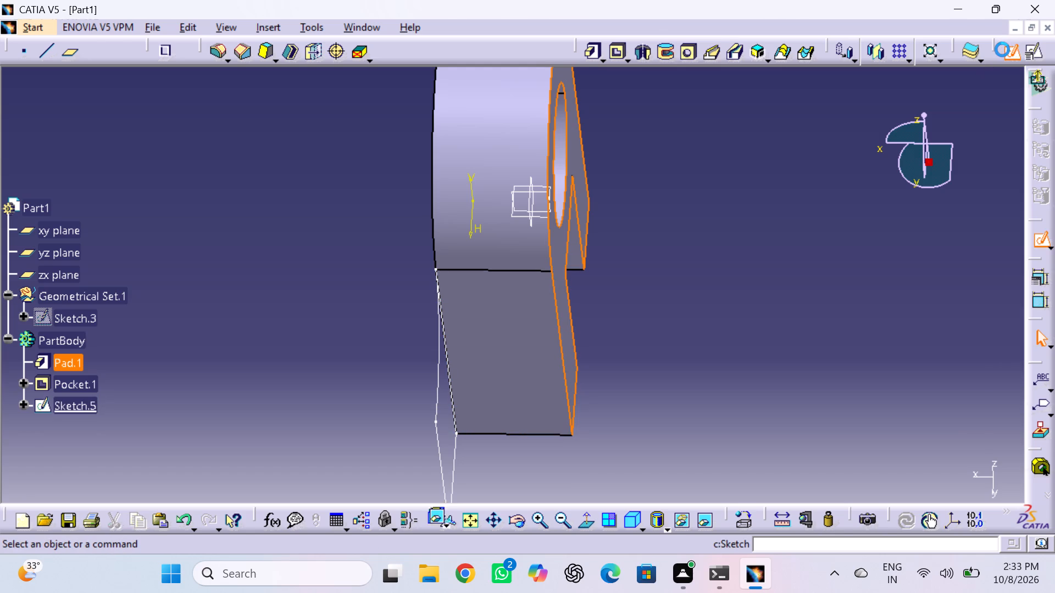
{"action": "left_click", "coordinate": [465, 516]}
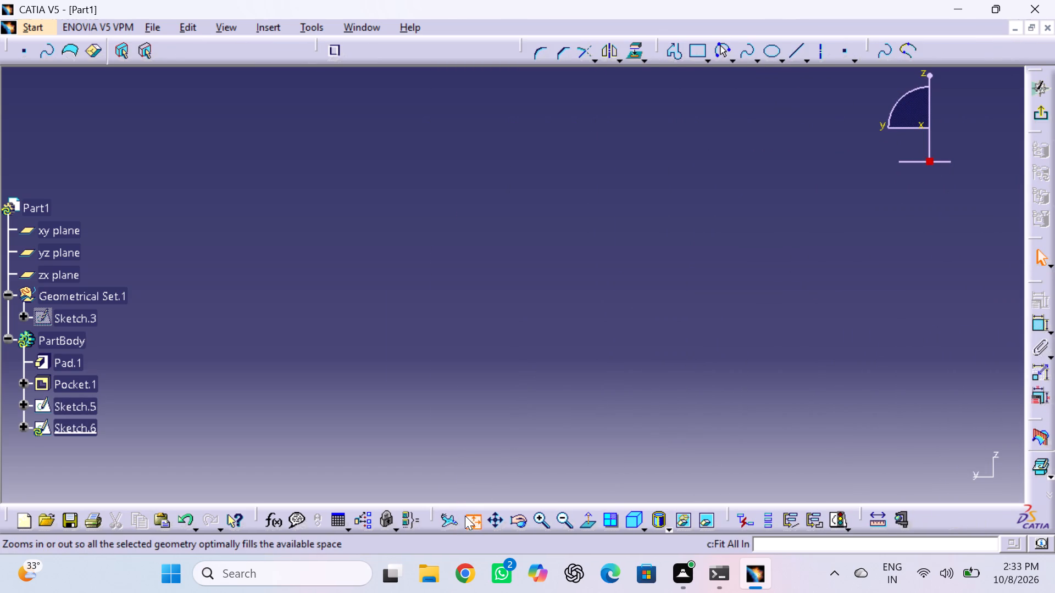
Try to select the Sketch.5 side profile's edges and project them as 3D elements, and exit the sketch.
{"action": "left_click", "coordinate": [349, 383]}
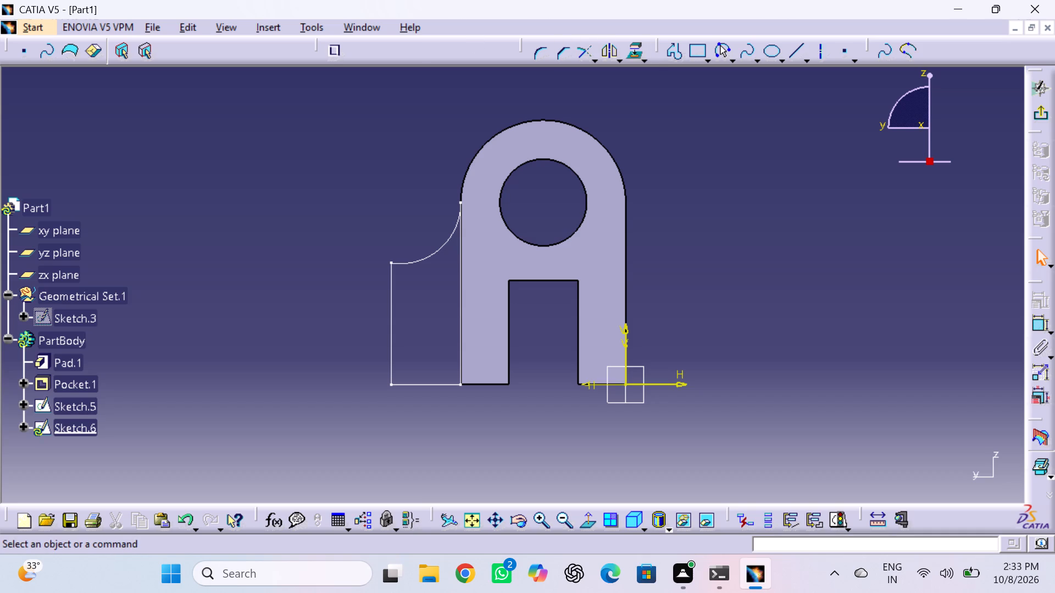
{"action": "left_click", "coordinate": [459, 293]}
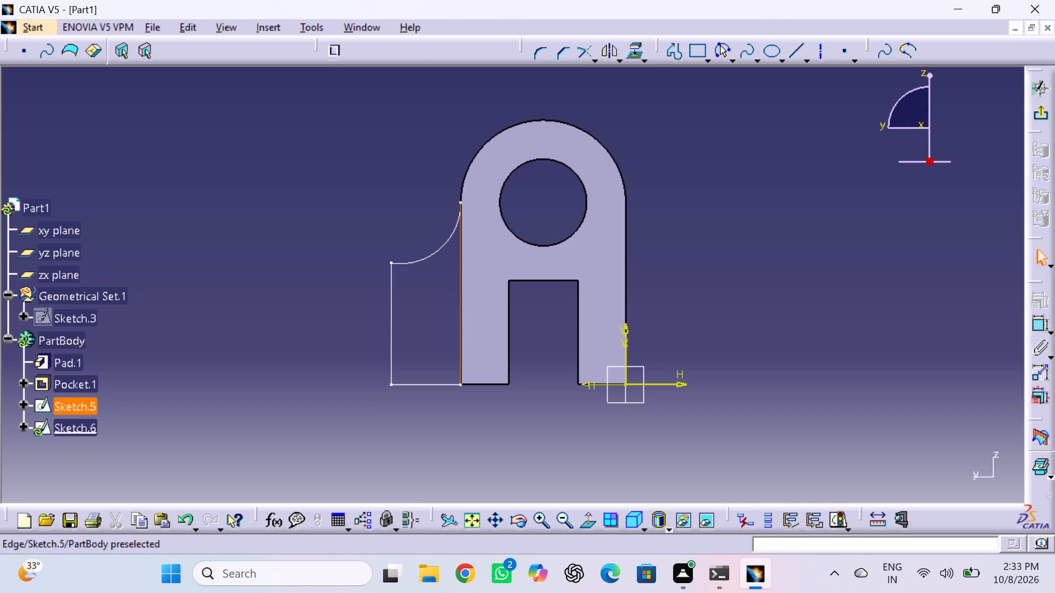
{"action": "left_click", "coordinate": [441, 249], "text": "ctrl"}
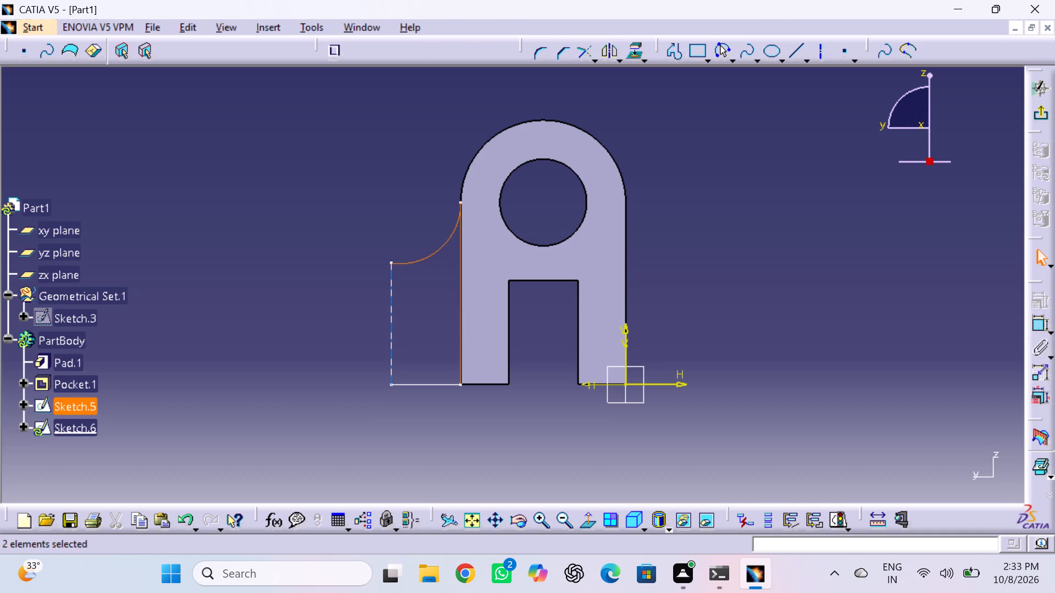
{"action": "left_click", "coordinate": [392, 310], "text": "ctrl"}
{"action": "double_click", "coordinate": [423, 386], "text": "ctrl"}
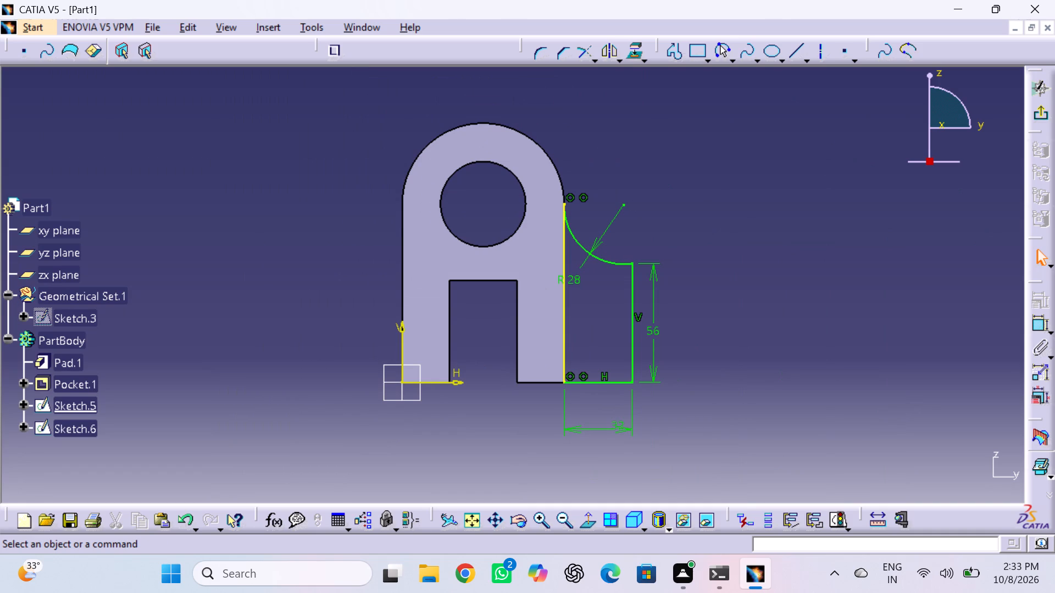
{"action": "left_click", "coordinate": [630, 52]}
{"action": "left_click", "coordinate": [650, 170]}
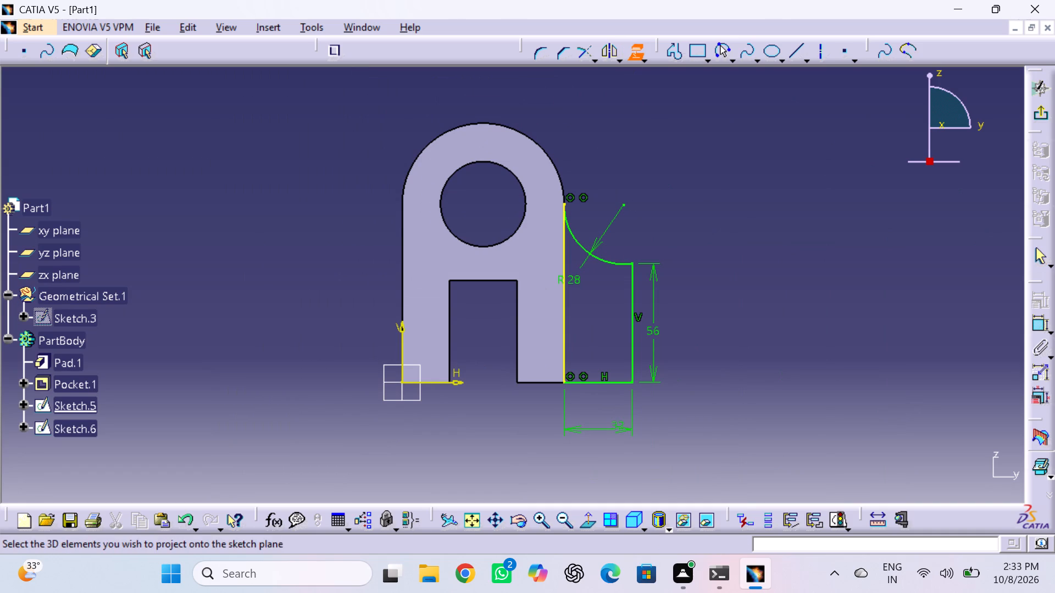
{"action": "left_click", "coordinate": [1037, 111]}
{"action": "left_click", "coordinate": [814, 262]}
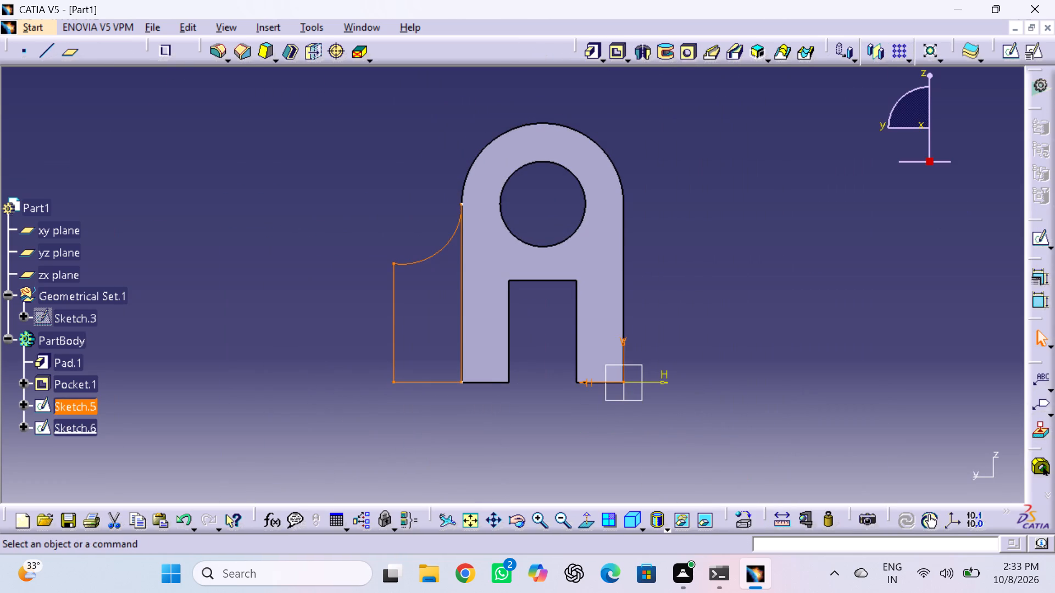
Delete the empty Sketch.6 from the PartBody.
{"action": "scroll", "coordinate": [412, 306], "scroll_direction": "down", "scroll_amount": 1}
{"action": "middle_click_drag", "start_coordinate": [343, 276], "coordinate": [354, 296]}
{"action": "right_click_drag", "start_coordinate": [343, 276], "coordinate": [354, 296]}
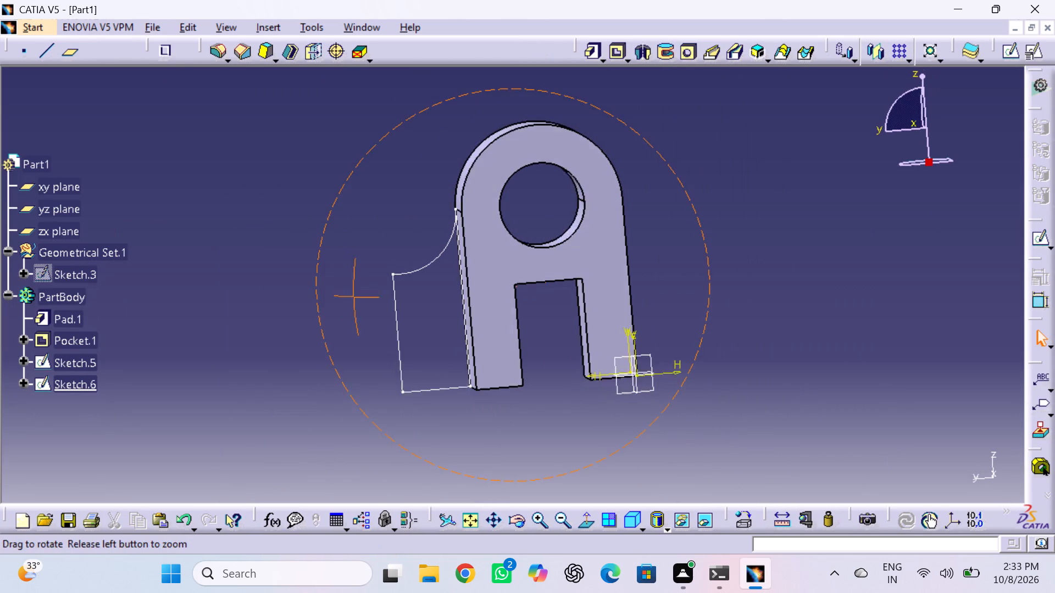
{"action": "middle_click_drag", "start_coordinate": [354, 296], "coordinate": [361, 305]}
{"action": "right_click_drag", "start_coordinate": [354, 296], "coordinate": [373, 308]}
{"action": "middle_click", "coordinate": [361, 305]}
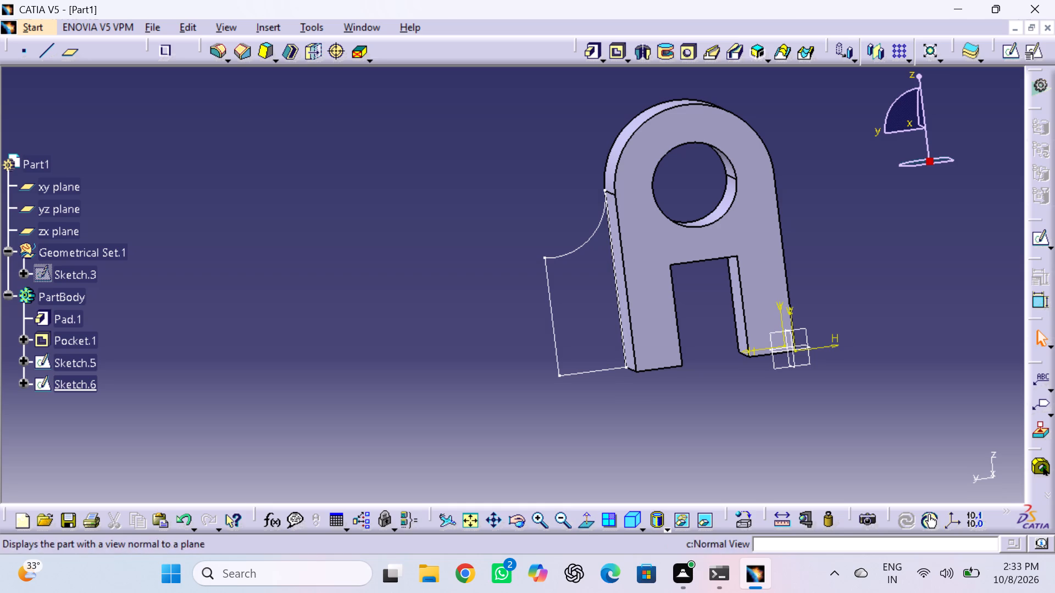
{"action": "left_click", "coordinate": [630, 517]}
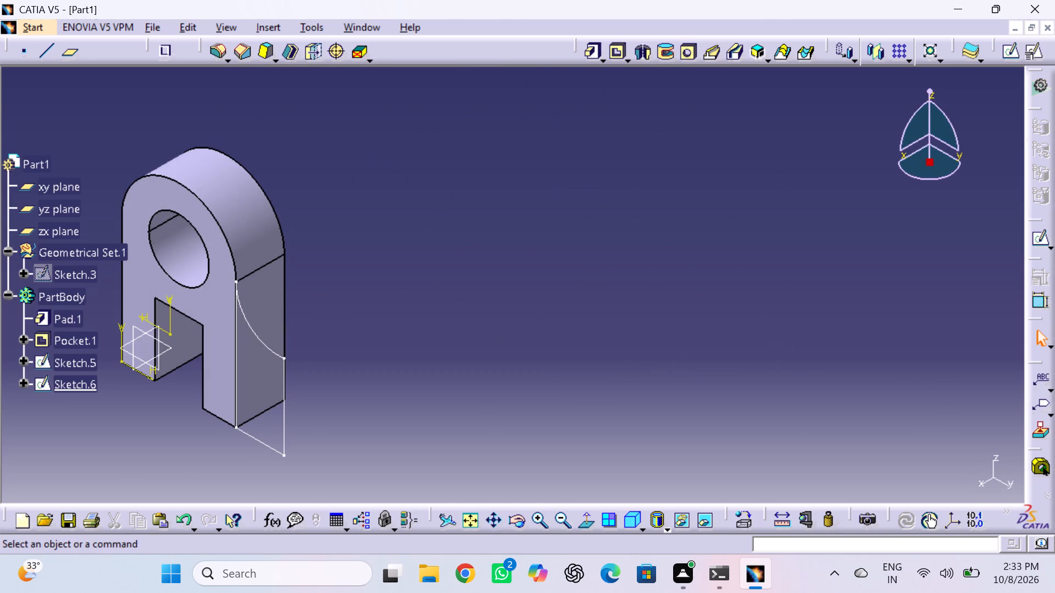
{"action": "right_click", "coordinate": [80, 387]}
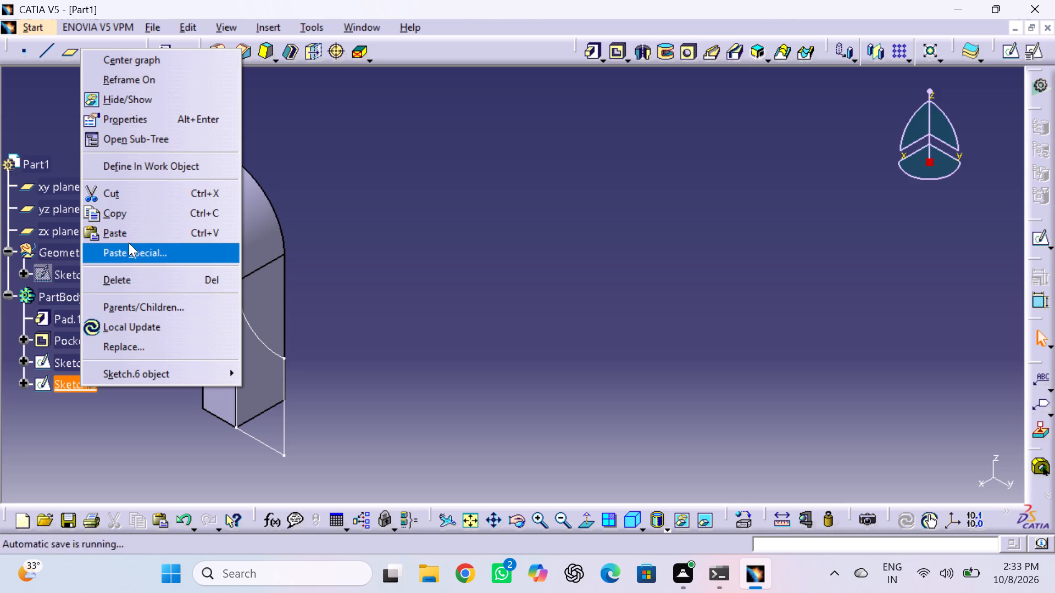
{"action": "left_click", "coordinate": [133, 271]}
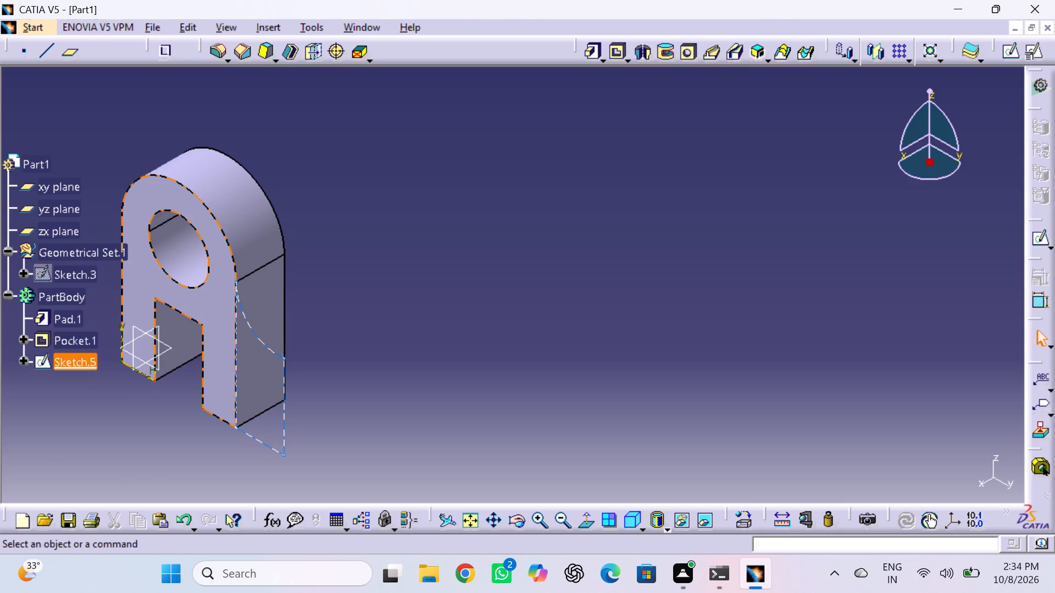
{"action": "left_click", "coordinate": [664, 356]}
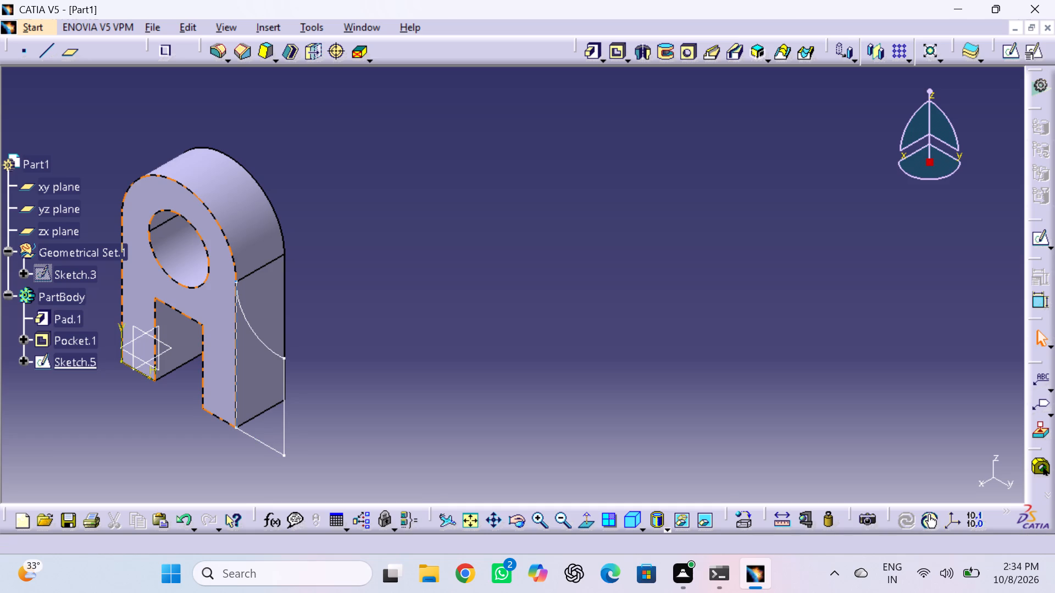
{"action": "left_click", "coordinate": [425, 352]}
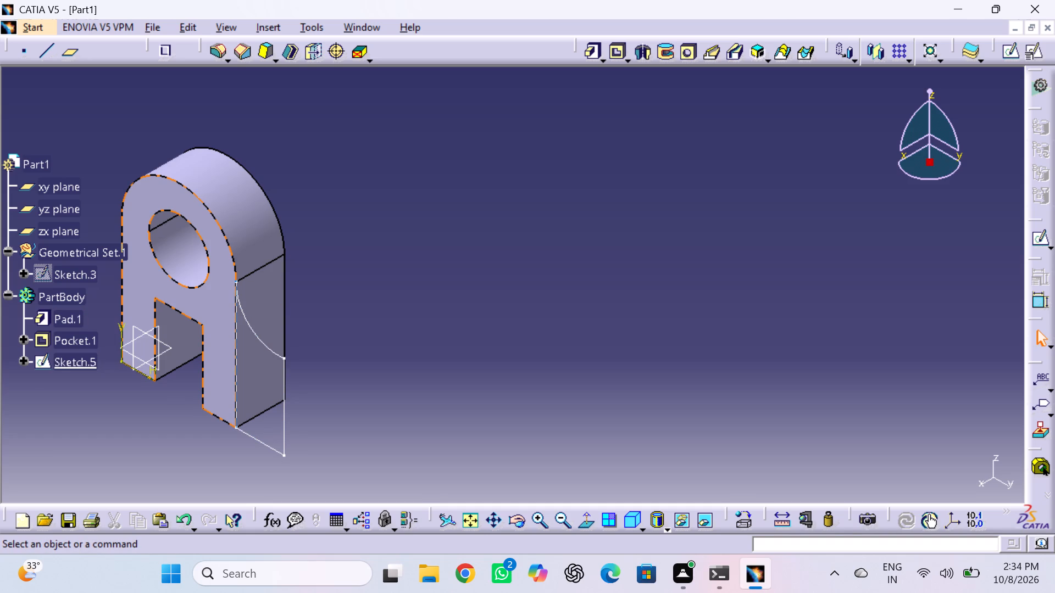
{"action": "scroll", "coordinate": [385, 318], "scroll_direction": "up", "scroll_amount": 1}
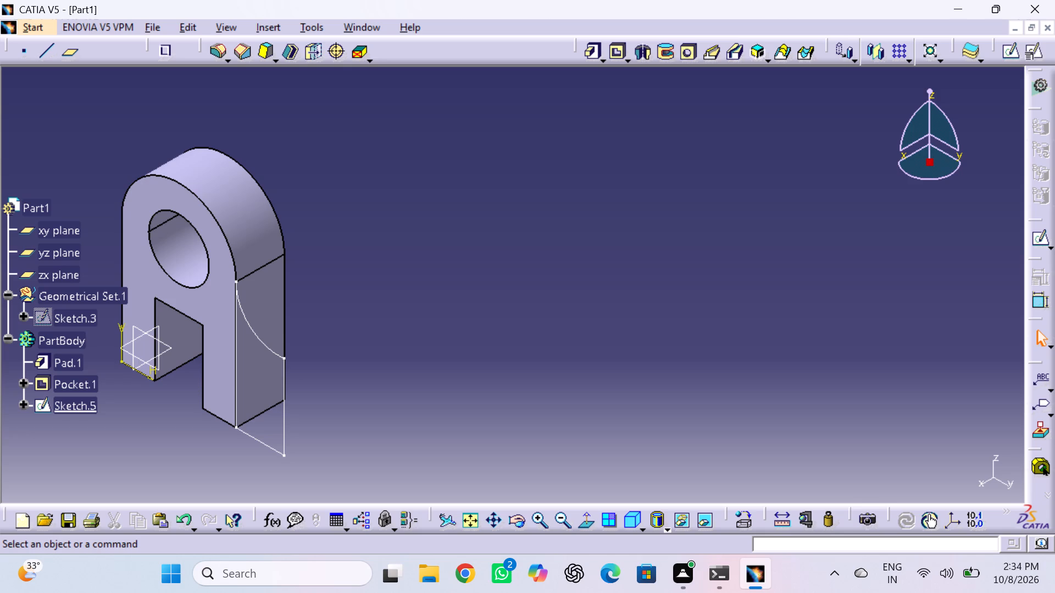
Undo the modelling back to the arched inverted-U profile Sketch.3, removing the side-profile sketch, the pocket and the pad.
{"action": "key", "text": "ctrl+z"}
{"action": "key", "text": "ctrl+z"}
{"action": "key", "text": "ctrl+z"}
{"action": "key", "text": "ctrl+z"}
{"action": "key", "text": "ctrl+z"}
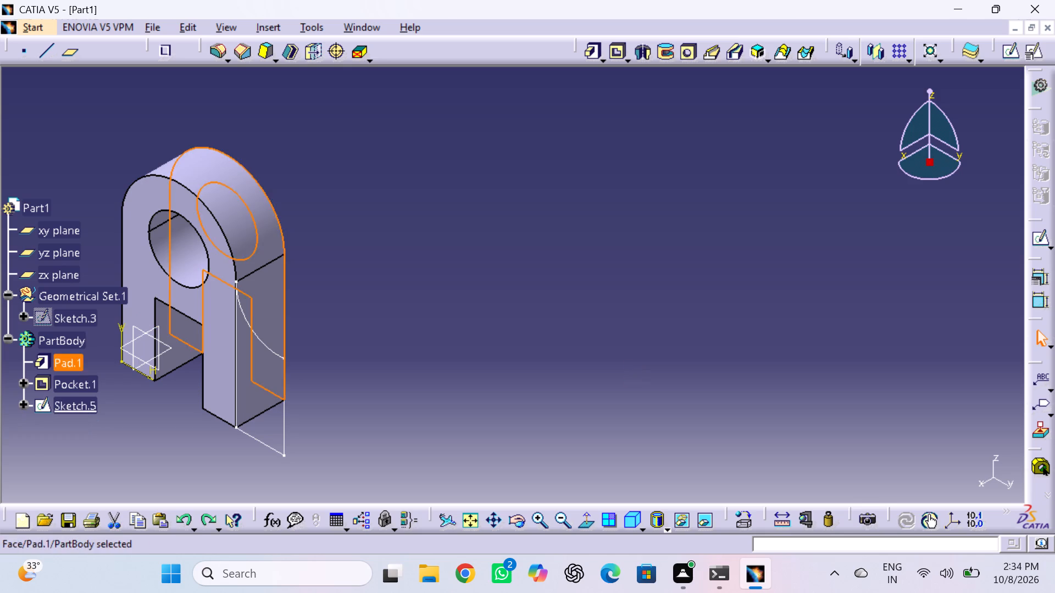
{"action": "key", "text": "ctrl+z"}
{"action": "key", "text": "ctrl+z"}
{"action": "key", "text": "ctrl+z"}
{"action": "key", "text": "ctrl+z"}
{"action": "key", "text": "ctrl+z"}
{"action": "key", "text": "ctrl+z"}
{"action": "key", "text": "ctrl+z"}
{"action": "key", "text": "ctrl+z"}
{"action": "key", "text": "ctrl+z"}
{"action": "key", "text": "ctrl+z"}
{"action": "key", "text": "ctrl+z"}
{"action": "key", "text": "ctrl+z"}
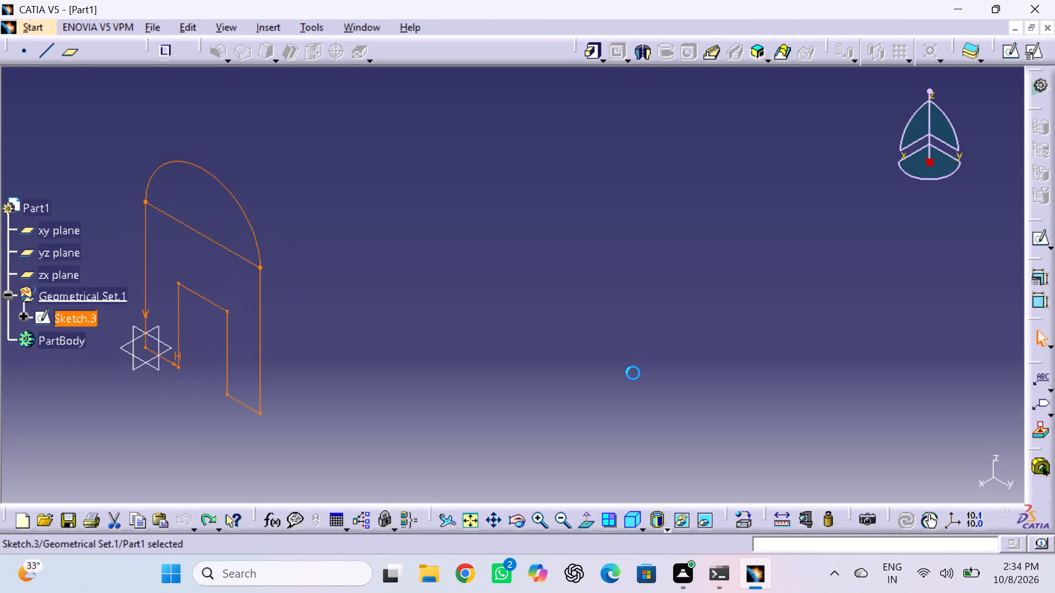
{"action": "key", "text": "ctrl+z"}
{"action": "key", "text": "ctrl+z"}
{"action": "key", "text": "ctrl+z"}
{"action": "key", "text": "ctrl+z"}
{"action": "key", "text": "ctrl+z"}
{"action": "key", "text": "ctrl+z"}
{"action": "key", "text": "ctrl+z"}
{"action": "key", "text": "ctrl+z"}
{"action": "key", "text": "ctrl+z"}
{"action": "key", "text": "ctrl+z"}
{"action": "key", "text": "ctrl+z"}
{"action": "key", "text": "ctrl+z"}
{"action": "key", "text": "ctrl+z"}
{"action": "key", "text": "ctrl+z"}
{"action": "key", "text": "ctrl+z"}
{"action": "key", "text": "ctrl+z"}
{"action": "key", "text": "ctrl+z"}
{"action": "key", "text": "ctrl+z"}
{"action": "key", "text": "ctrl+z"}
{"action": "key", "text": "ctrl+z"}
{"action": "key", "text": "ctrl+z"}
{"action": "key", "text": "ctrl+z"}
{"action": "key", "text": "ctrl+z"}
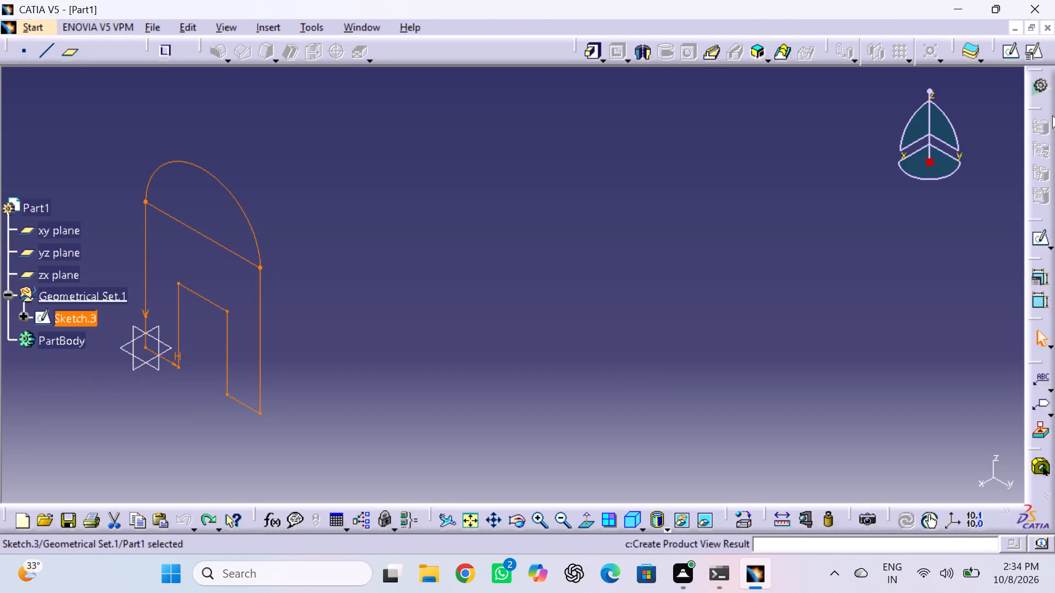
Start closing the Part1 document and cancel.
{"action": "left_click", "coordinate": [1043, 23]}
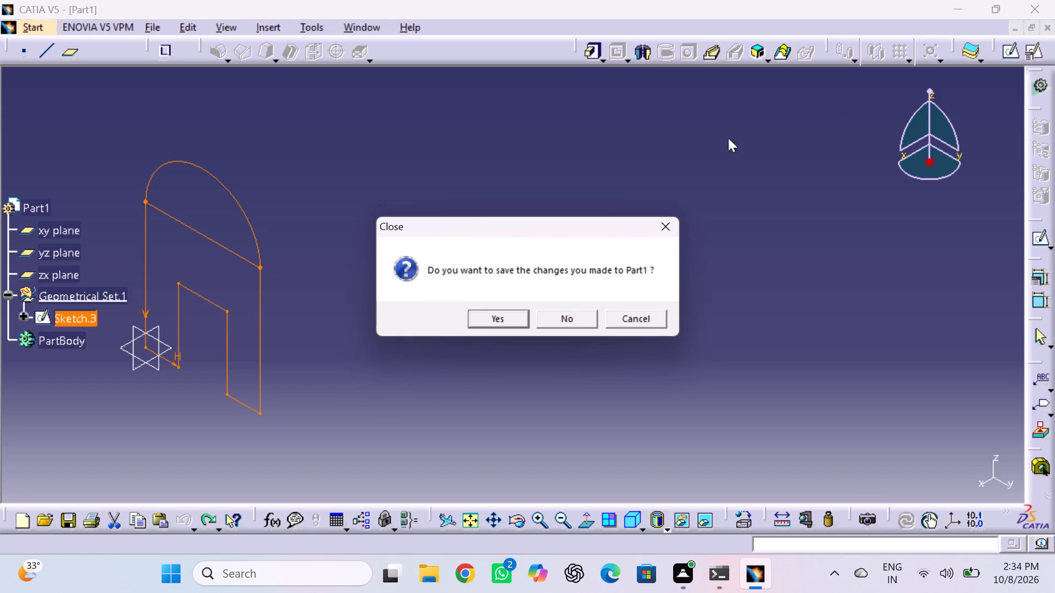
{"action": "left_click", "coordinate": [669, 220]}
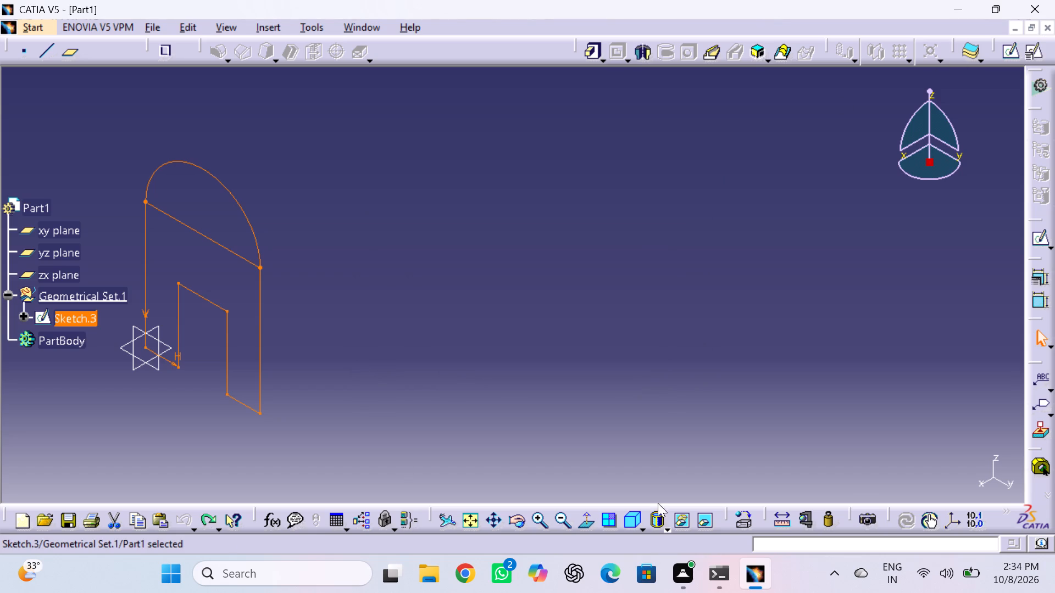
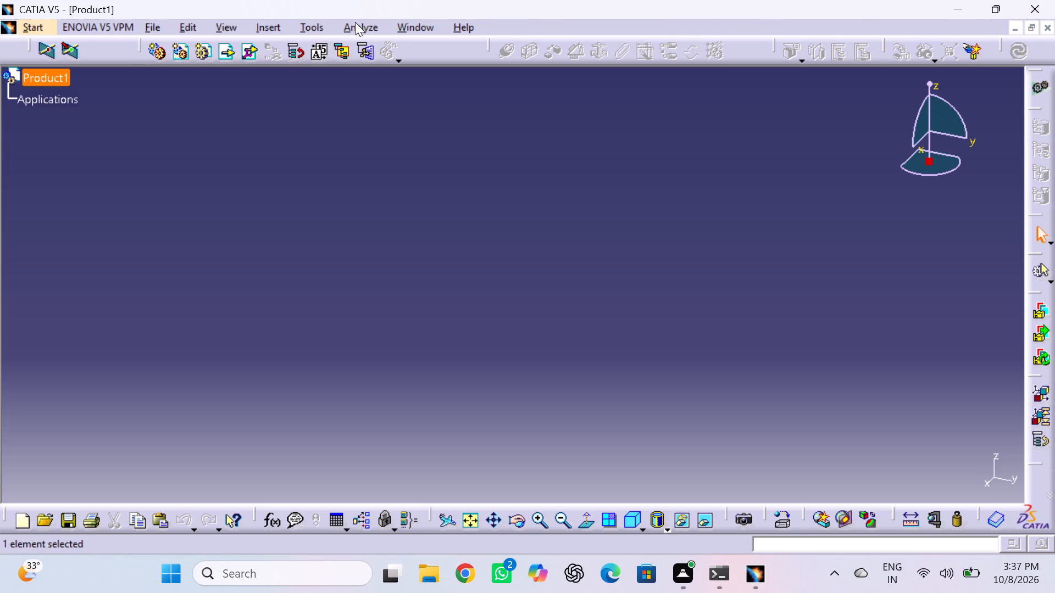
Start recording a new macro named Macro8.CATScript, with CATScript as the language, in the Temp macro library.
{"action": "left_click", "coordinate": [318, 21]}
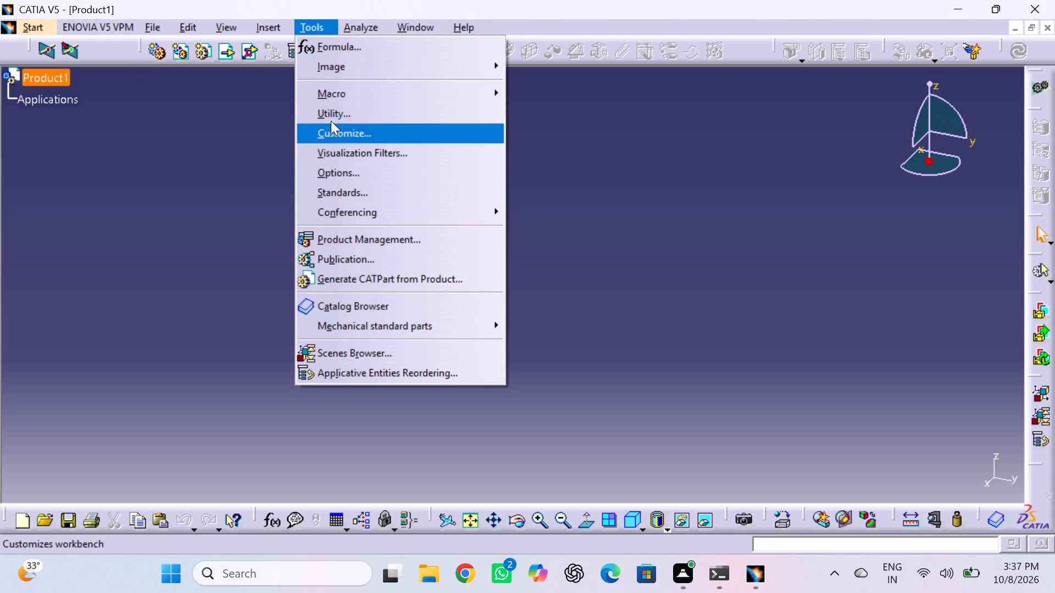
{"action": "left_click", "coordinate": [336, 97]}
{"action": "left_click", "coordinate": [562, 121]}
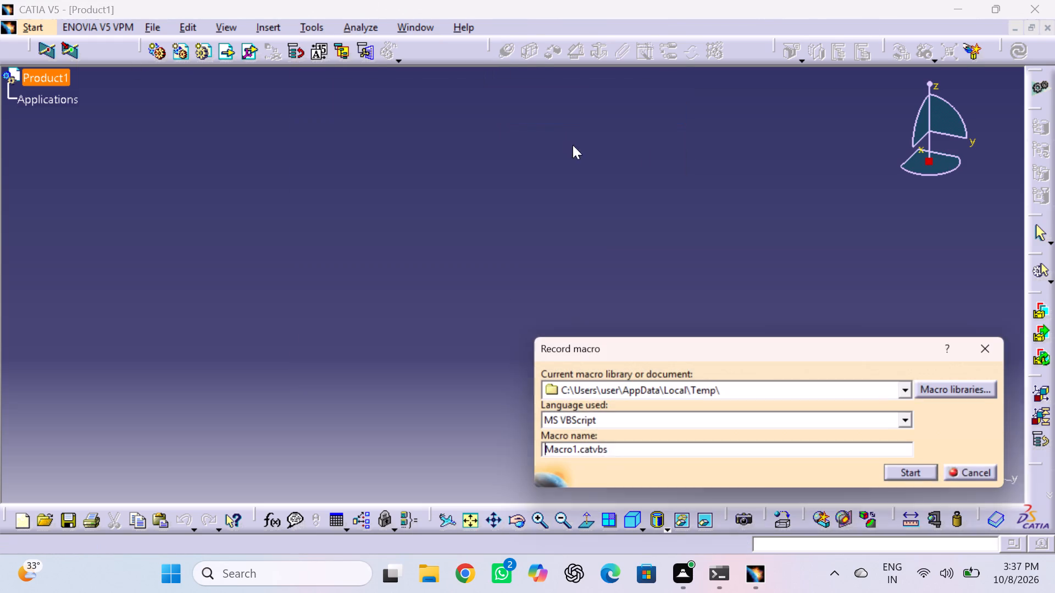
{"action": "left_click", "coordinate": [908, 422]}
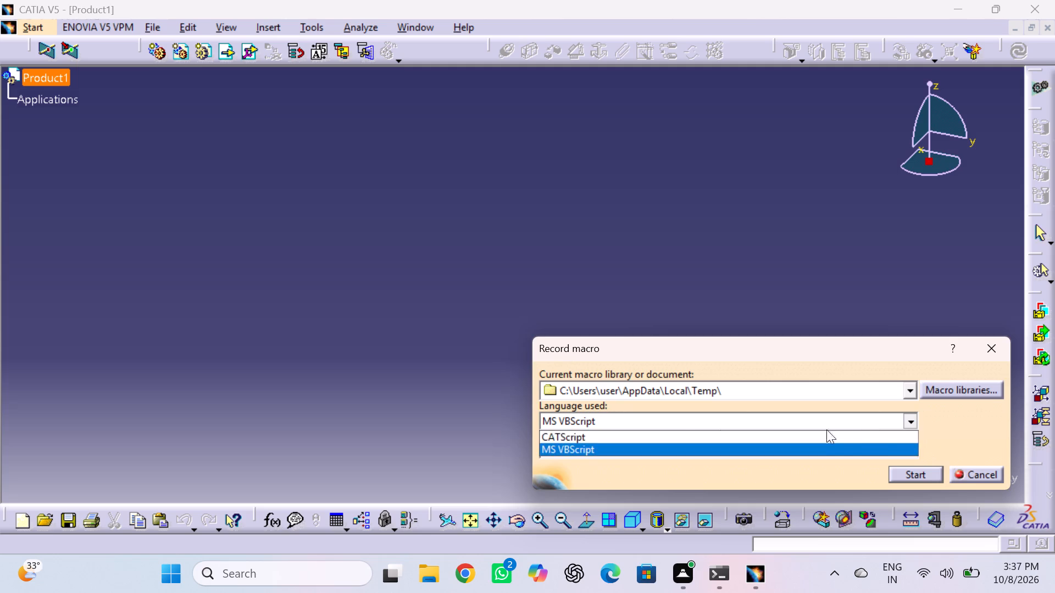
{"action": "left_click", "coordinate": [669, 430]}
{"action": "left_click", "coordinate": [927, 473]}
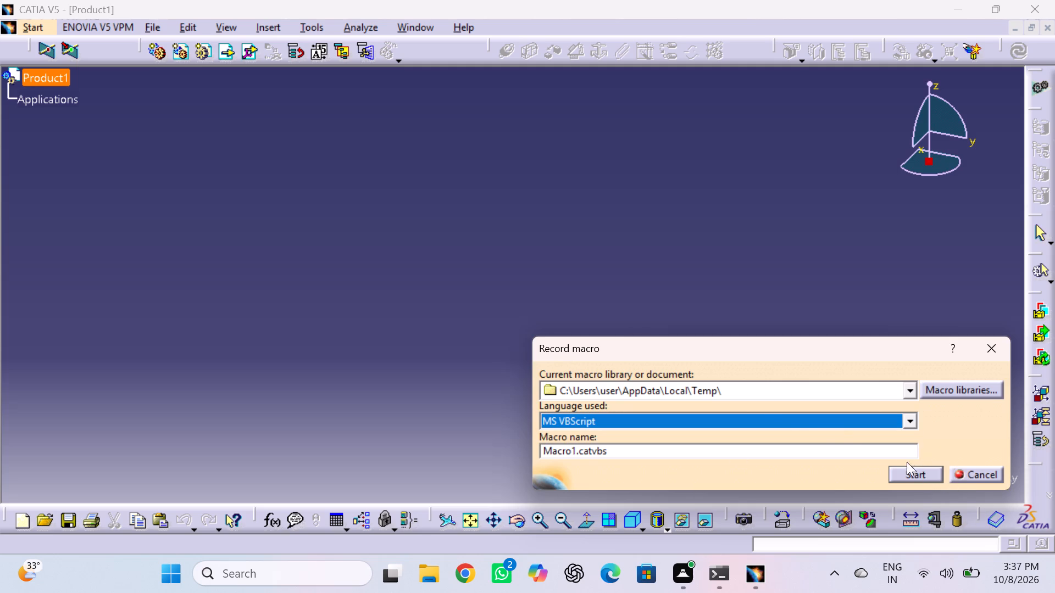
{"action": "left_click", "coordinate": [909, 419]}
{"action": "left_click", "coordinate": [799, 438]}
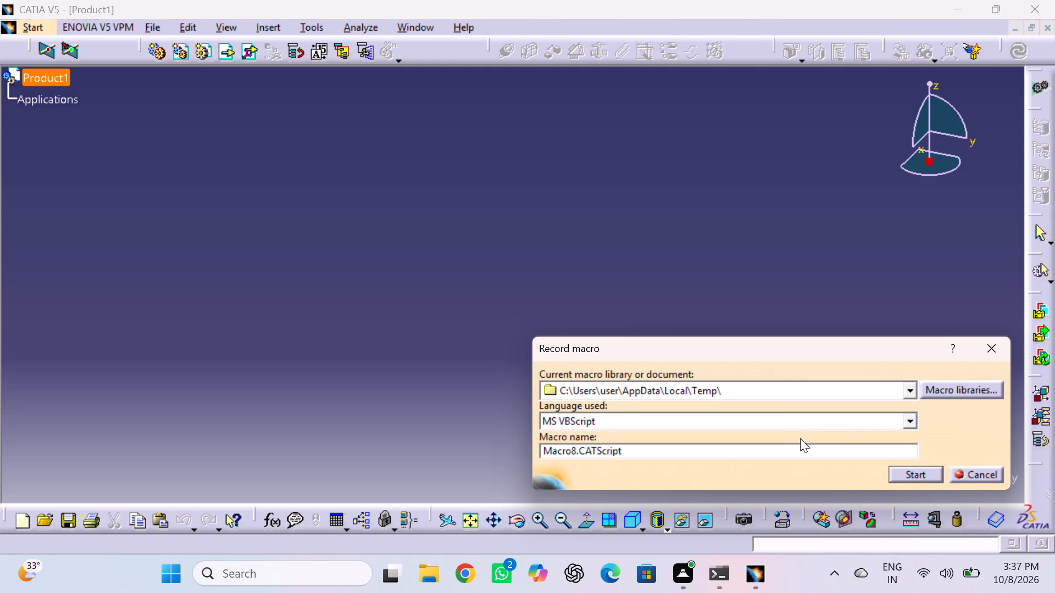
{"action": "left_click", "coordinate": [918, 476]}
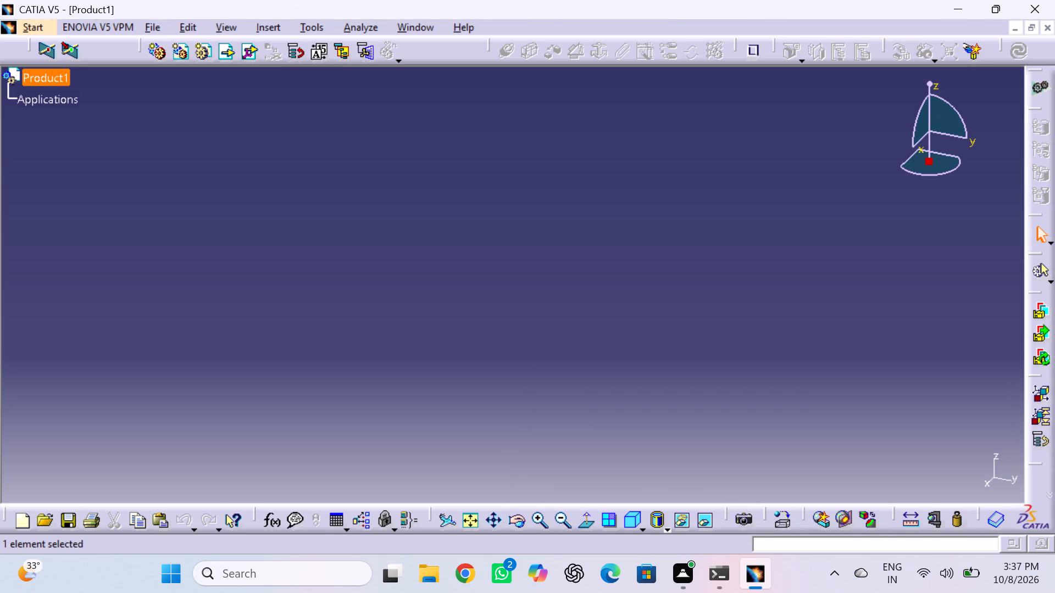
Close the Product1 document and create a new part in the Part Design workbench.
{"action": "left_click", "coordinate": [1051, 25]}
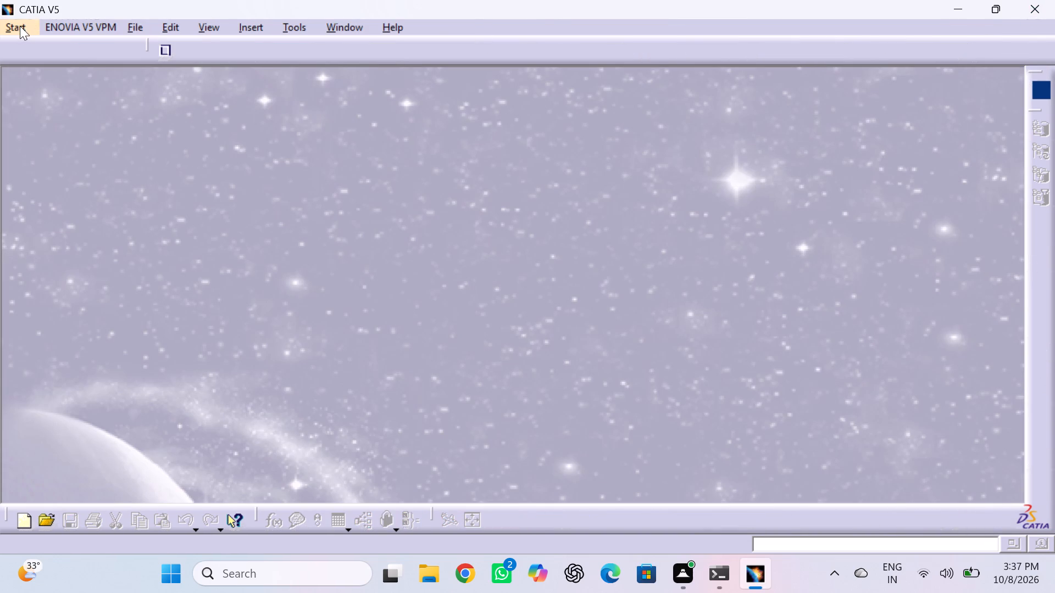
{"action": "left_click", "coordinate": [20, 26]}
{"action": "left_click", "coordinate": [37, 73]}
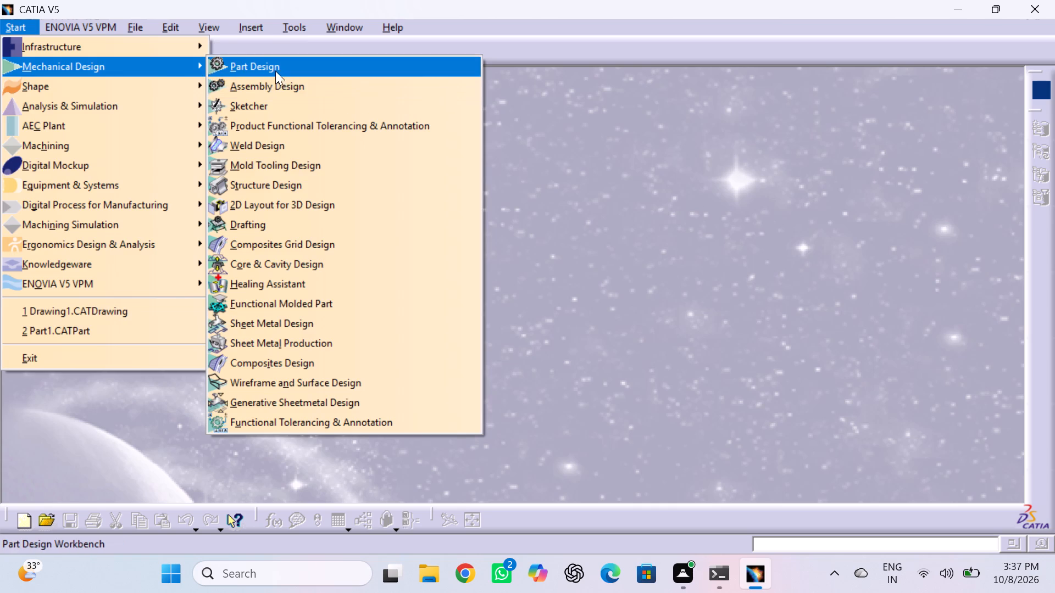
{"action": "left_click", "coordinate": [275, 70]}
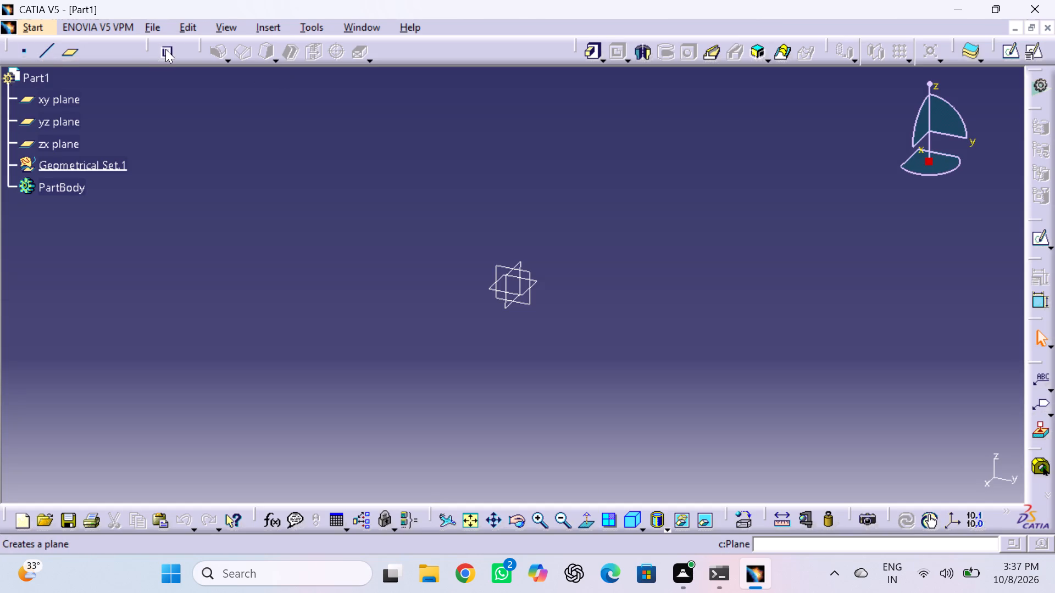
Open a new sketch on the yz plane of Part1.
{"action": "left_click", "coordinate": [56, 121]}
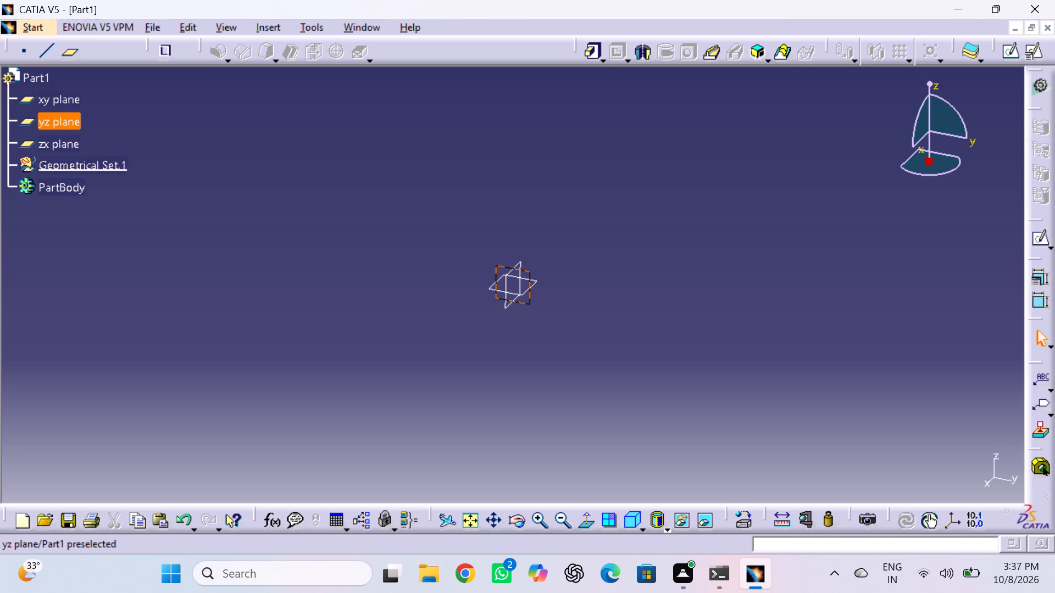
{"action": "left_click", "coordinate": [1009, 50]}
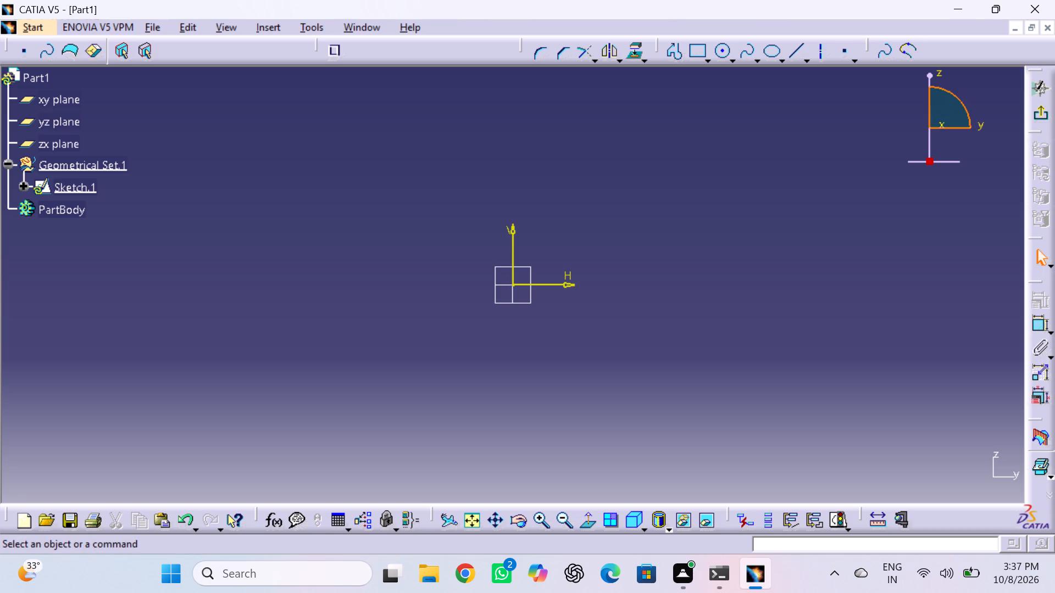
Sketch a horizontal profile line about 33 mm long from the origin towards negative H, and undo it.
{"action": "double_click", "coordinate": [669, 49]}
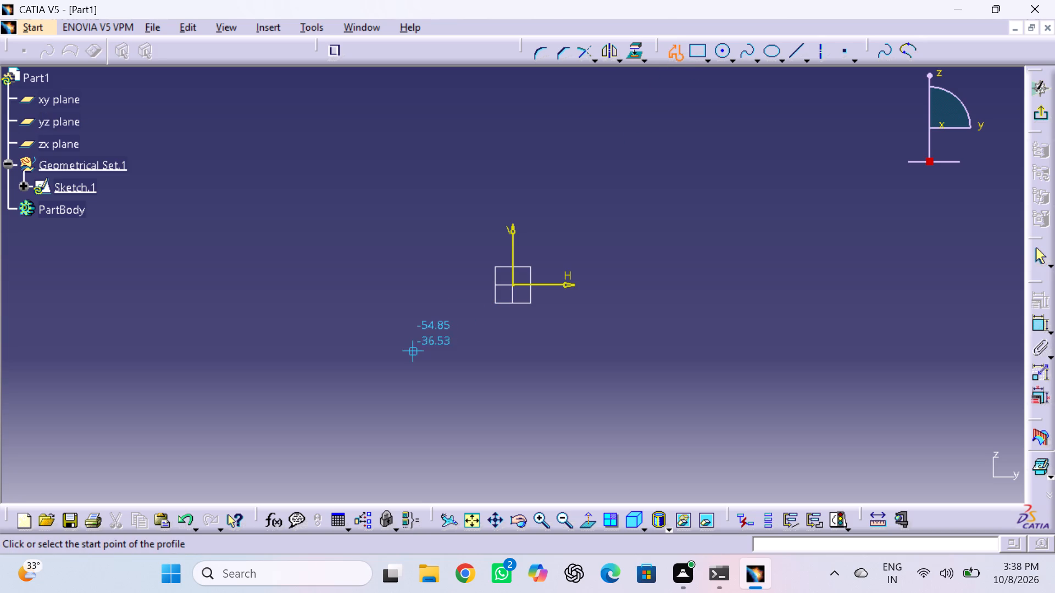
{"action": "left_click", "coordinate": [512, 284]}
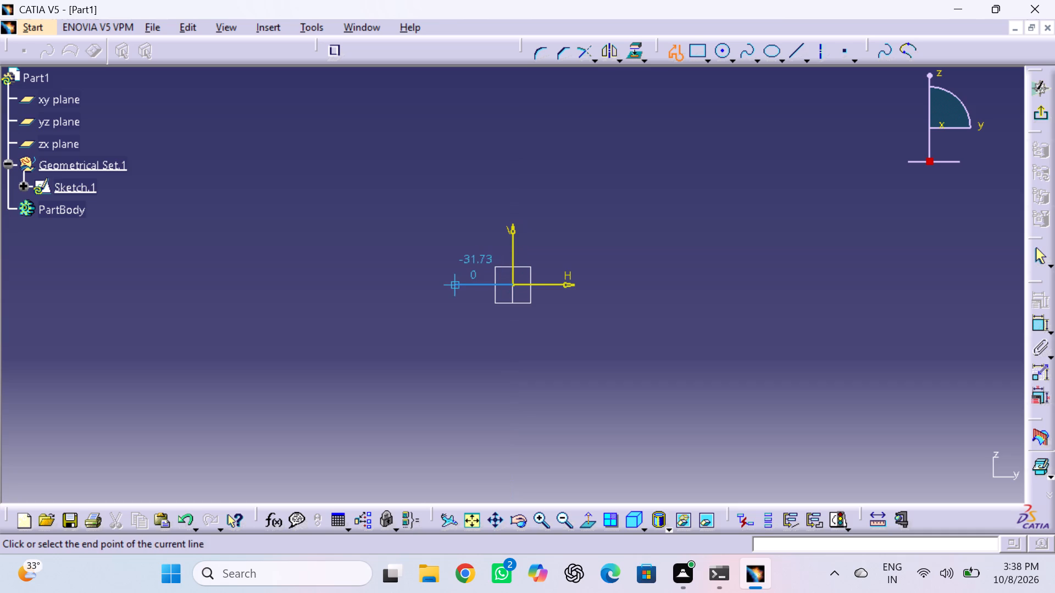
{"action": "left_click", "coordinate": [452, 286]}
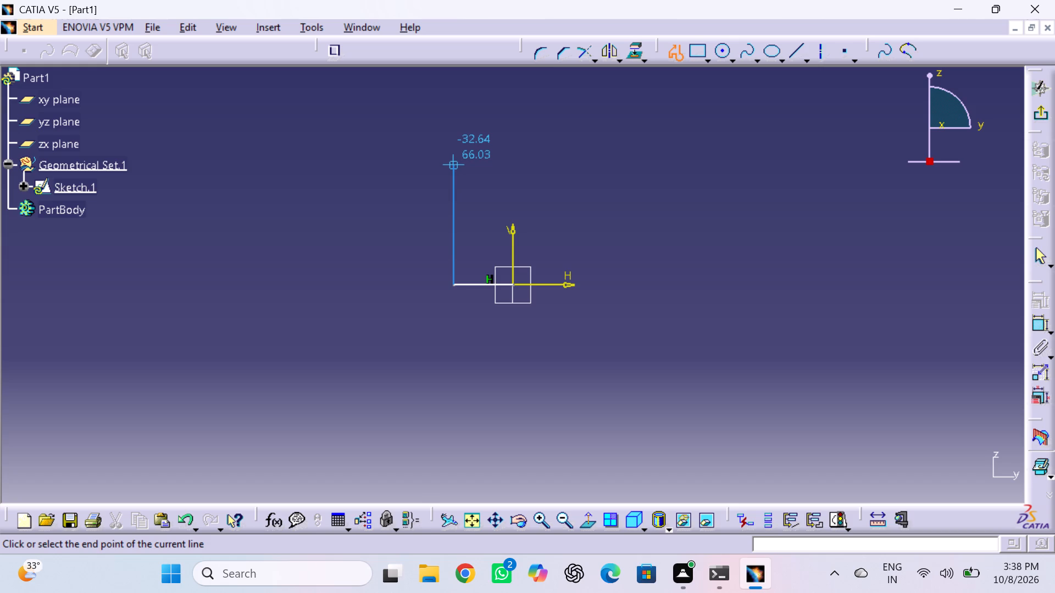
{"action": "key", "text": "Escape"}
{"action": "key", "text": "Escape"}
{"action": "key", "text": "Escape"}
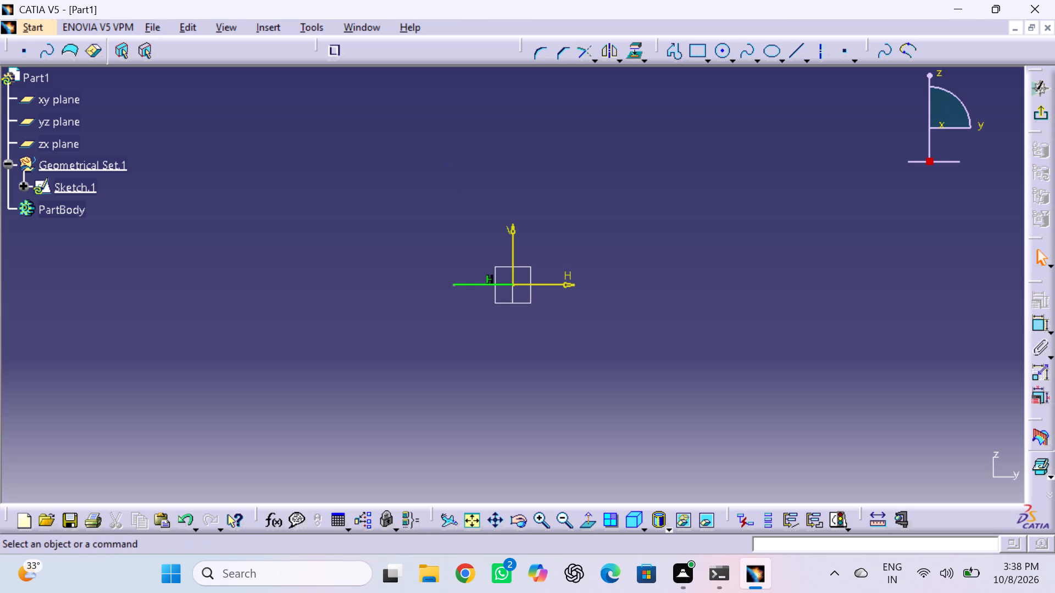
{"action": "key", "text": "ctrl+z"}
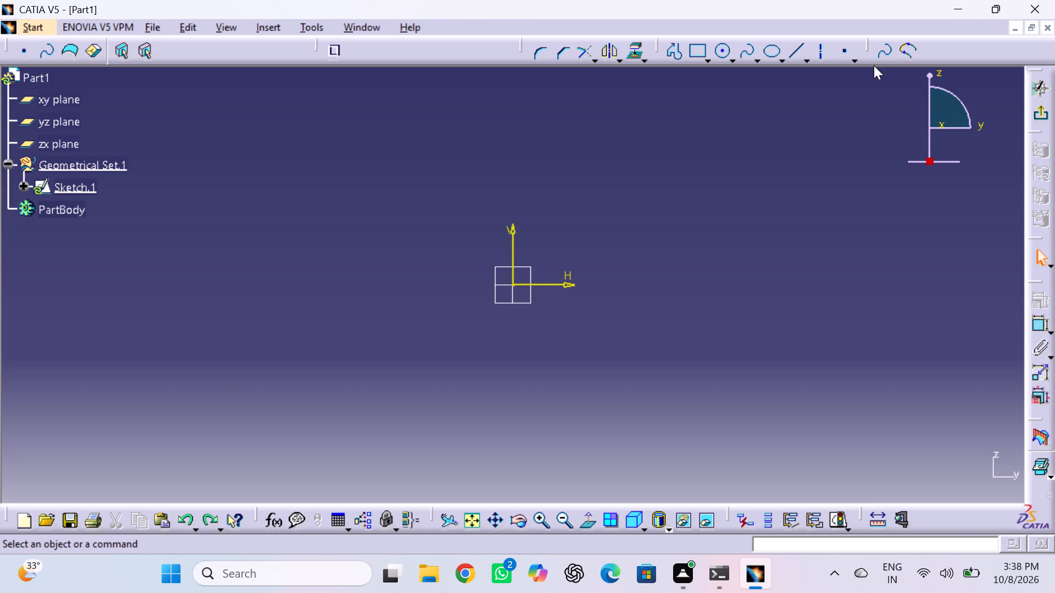
Draw a vertical axis line along the V axis, from about 108 mm above the origin to well below it.
{"action": "left_click", "coordinate": [825, 55]}
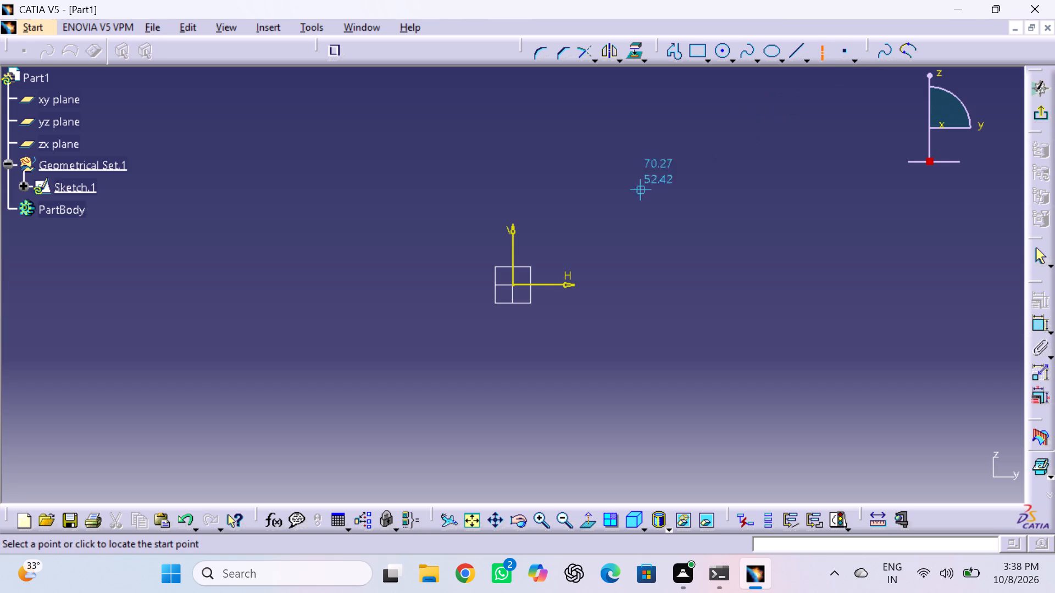
{"action": "left_click", "coordinate": [514, 86]}
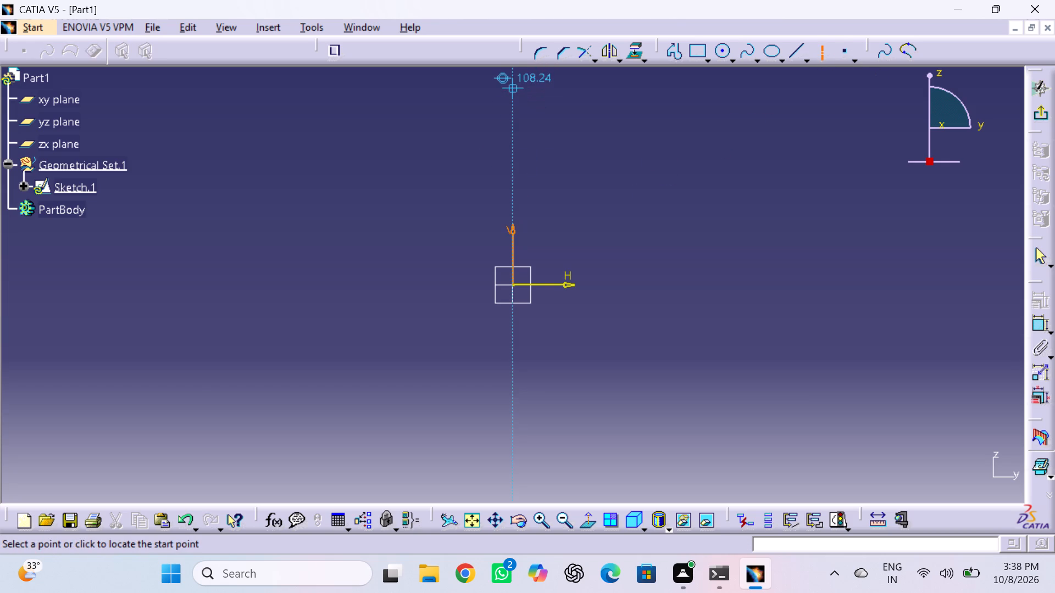
{"action": "left_click", "coordinate": [510, 446]}
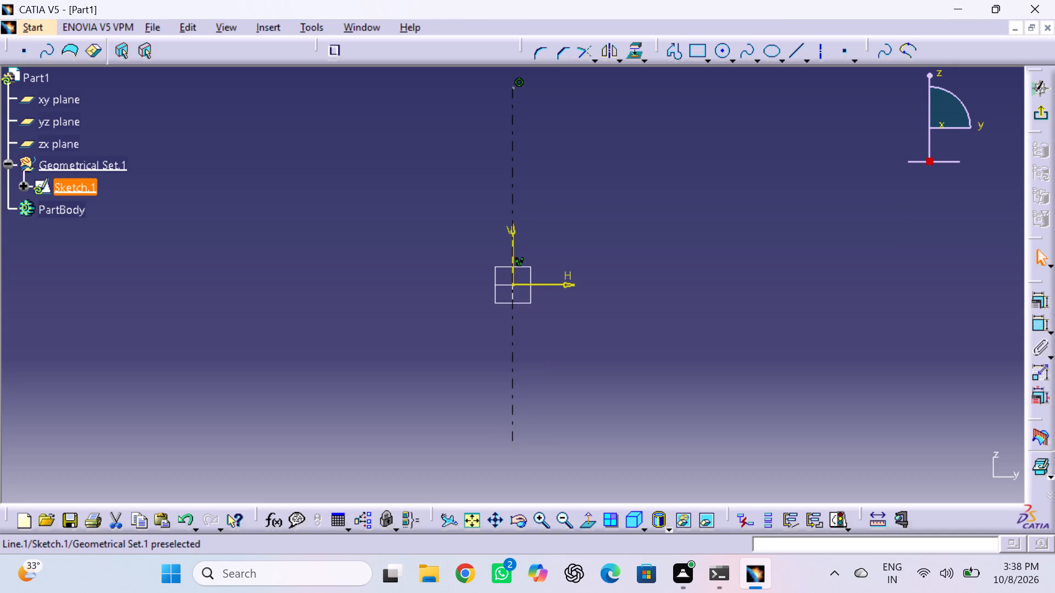
{"action": "left_click", "coordinate": [676, 242]}
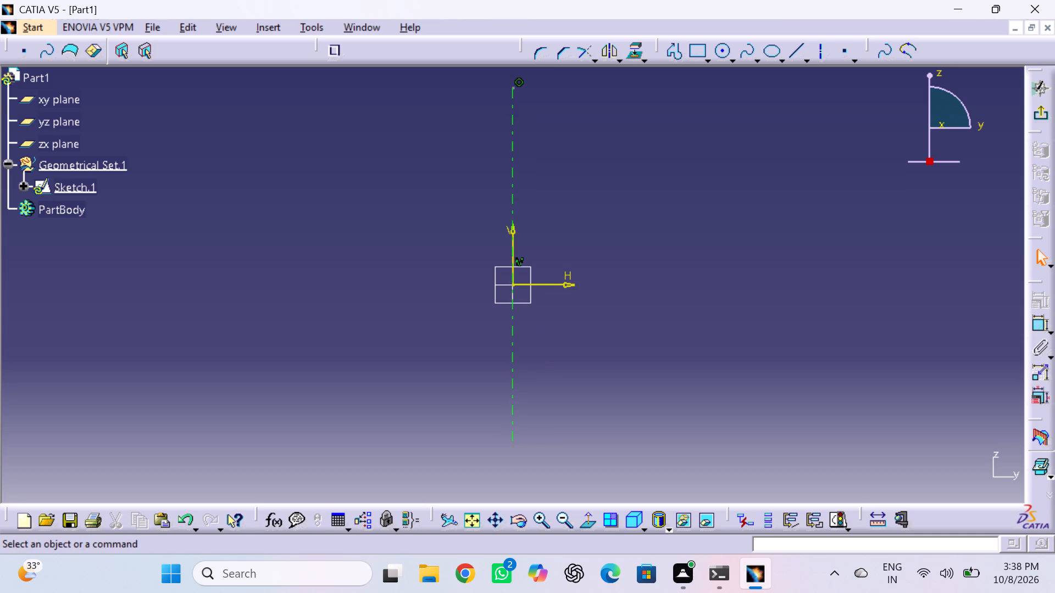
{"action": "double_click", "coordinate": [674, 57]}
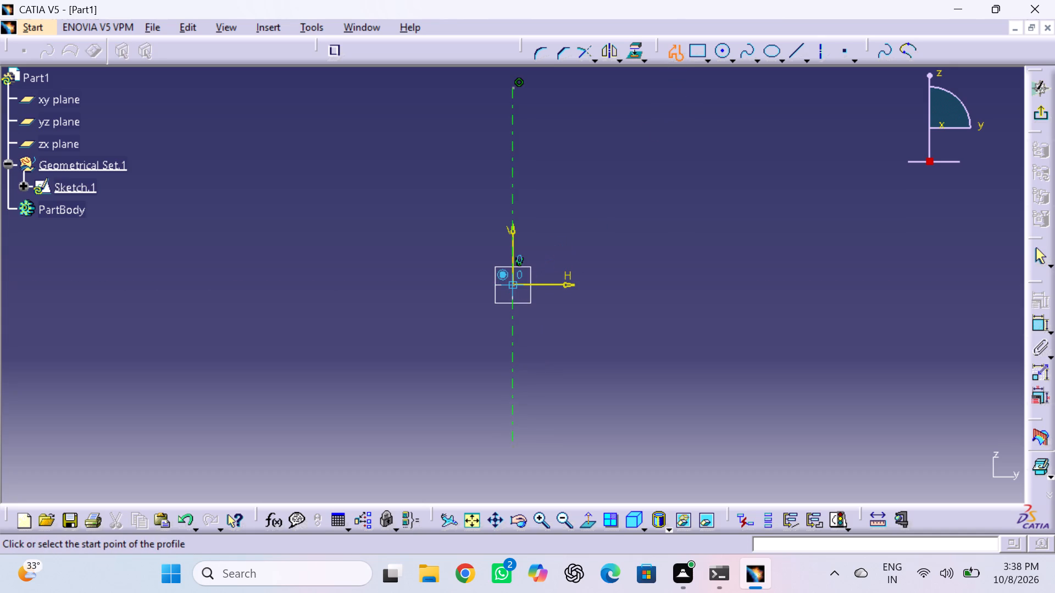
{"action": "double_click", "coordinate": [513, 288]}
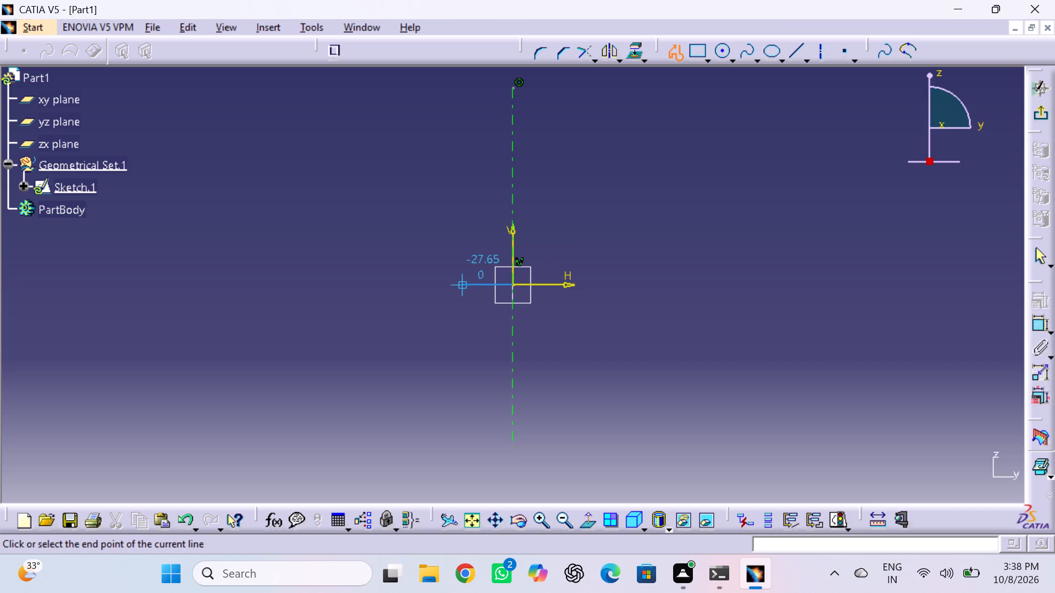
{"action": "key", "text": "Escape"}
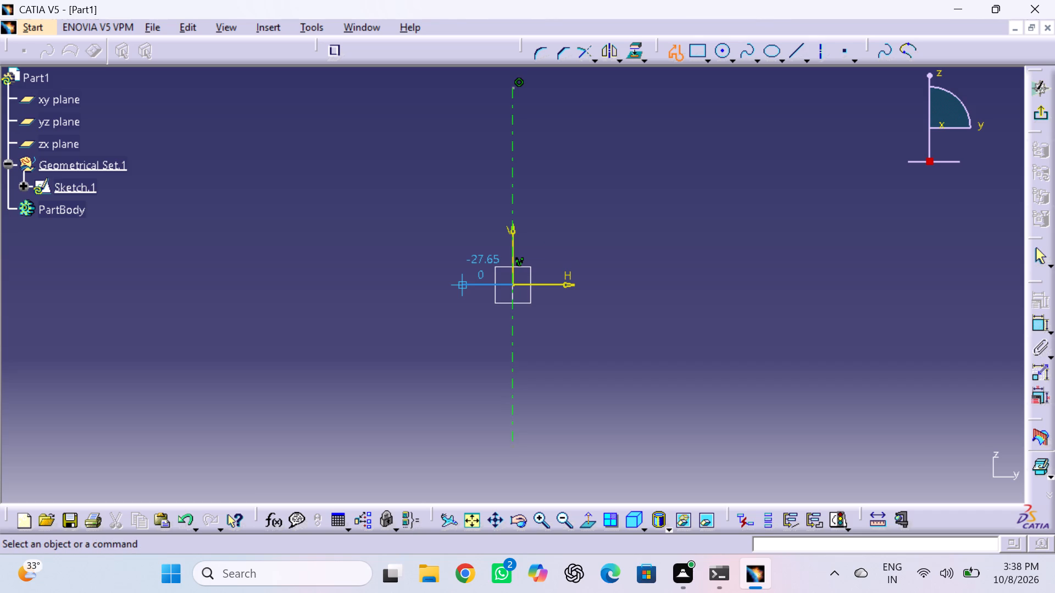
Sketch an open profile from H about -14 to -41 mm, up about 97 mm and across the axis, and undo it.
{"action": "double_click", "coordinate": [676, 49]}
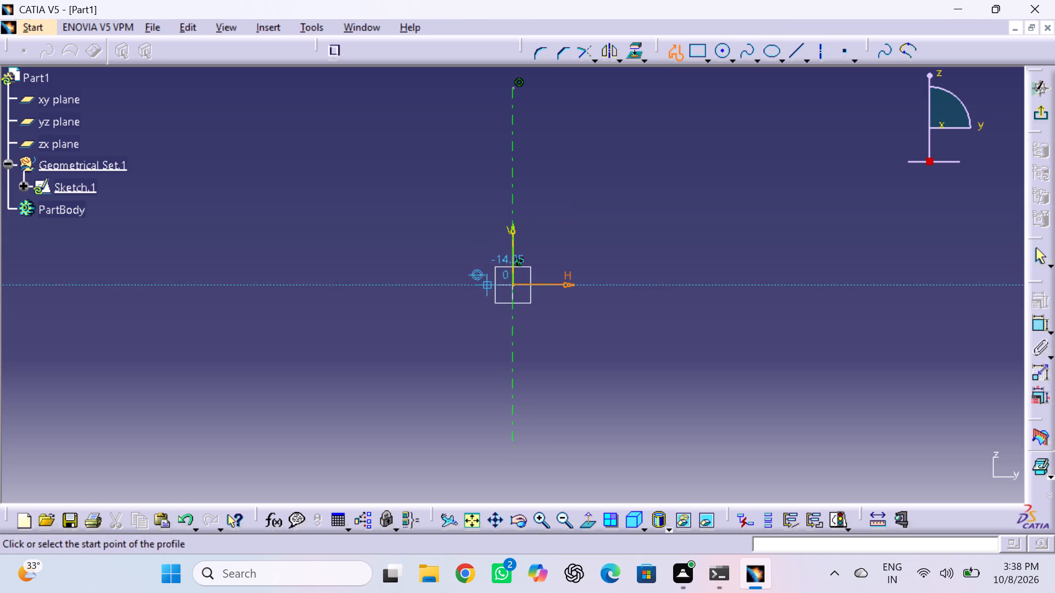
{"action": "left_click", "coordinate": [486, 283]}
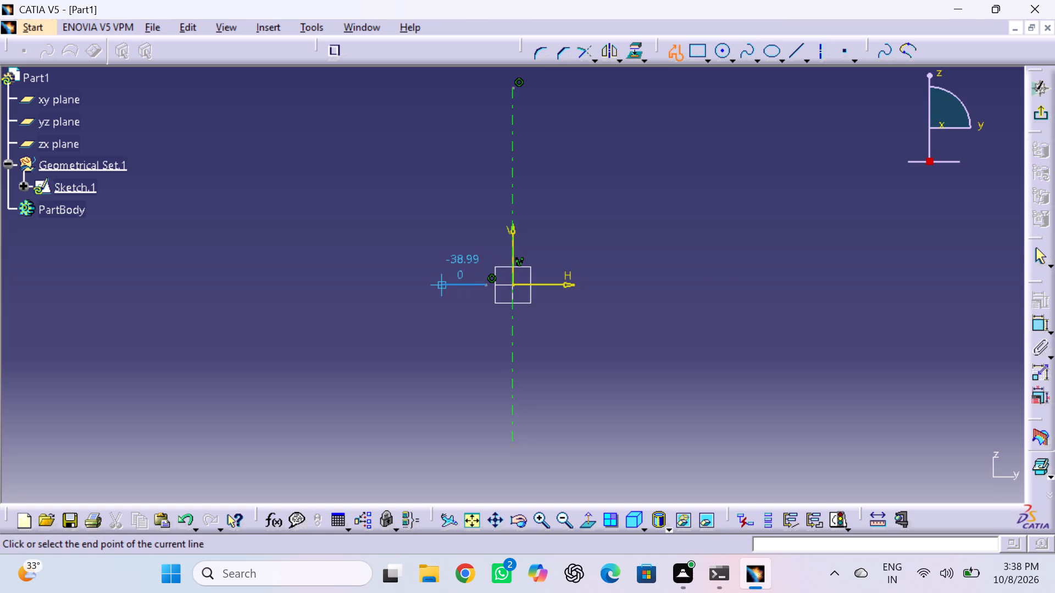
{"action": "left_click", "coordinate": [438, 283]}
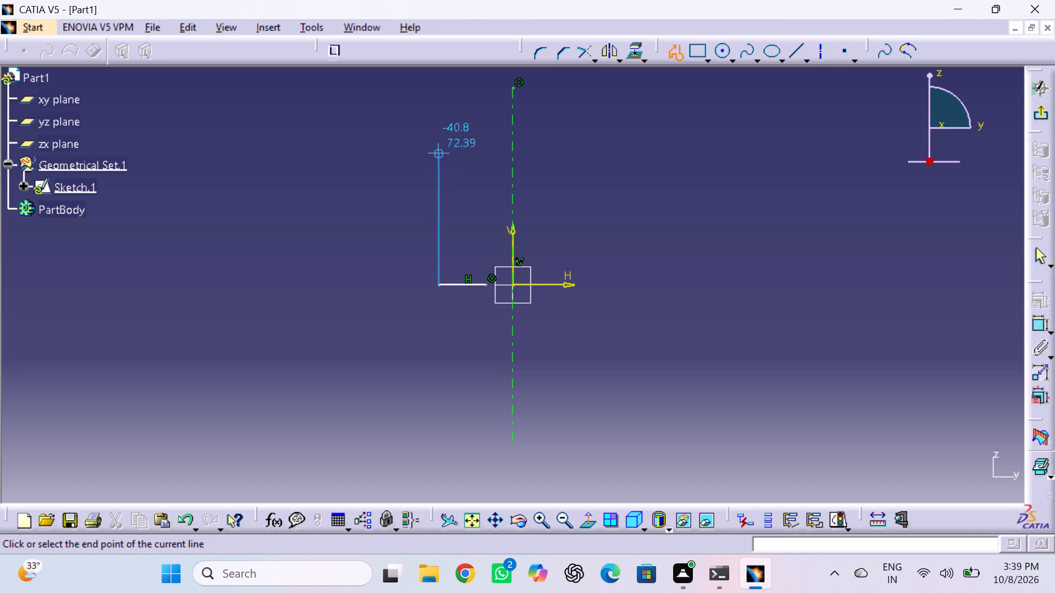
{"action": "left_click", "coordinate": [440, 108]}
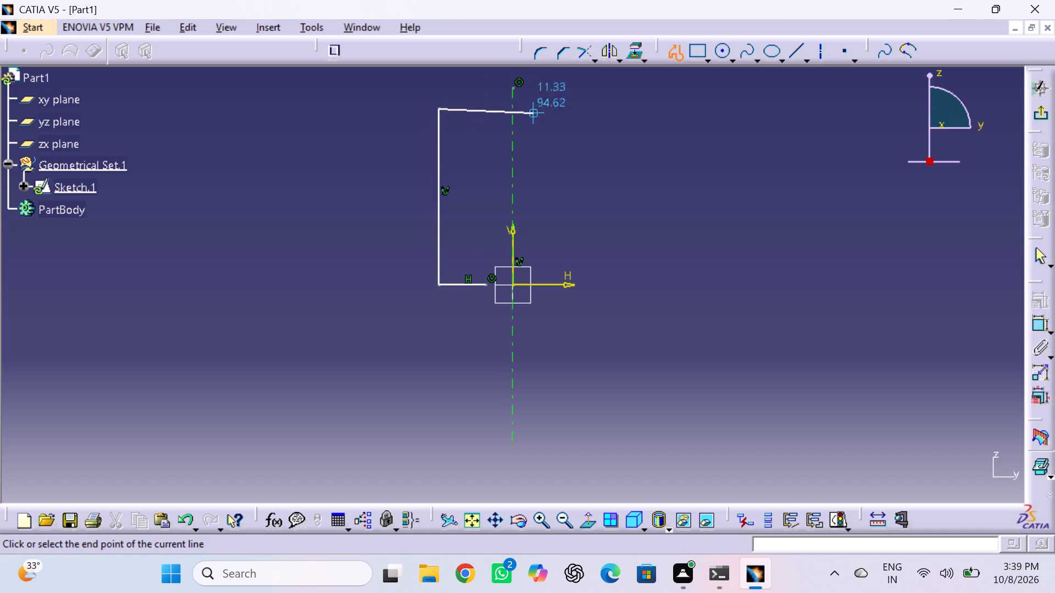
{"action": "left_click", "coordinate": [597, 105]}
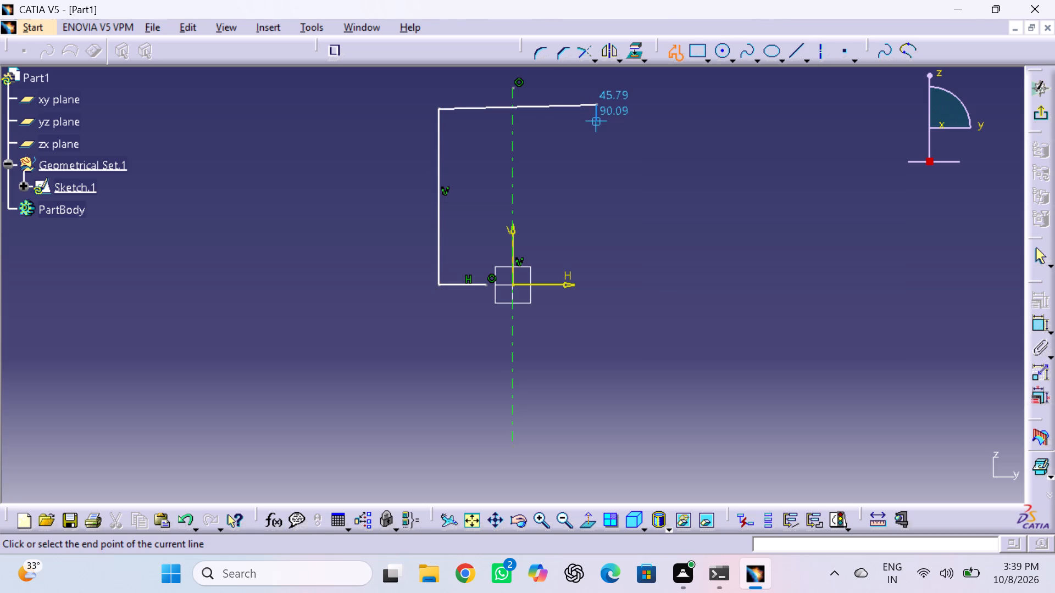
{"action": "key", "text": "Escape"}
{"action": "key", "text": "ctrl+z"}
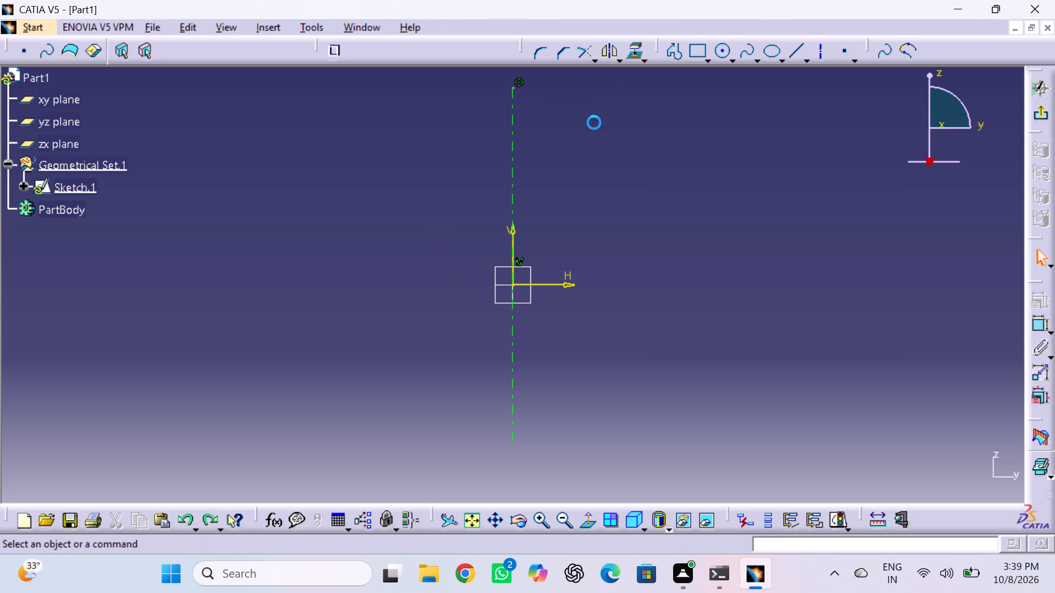
Sketch a closed inverted-U profile on the H axis, outer about 116 by 98 mm, with an inner slot about 45 by 54 mm.
{"action": "left_click", "coordinate": [674, 54]}
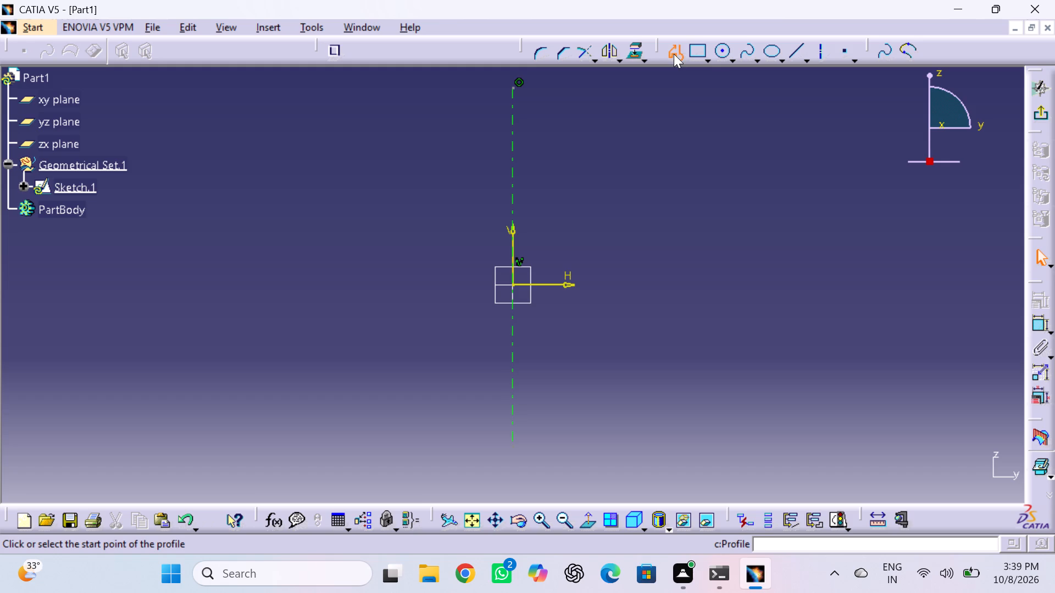
{"action": "double_click", "coordinate": [674, 54]}
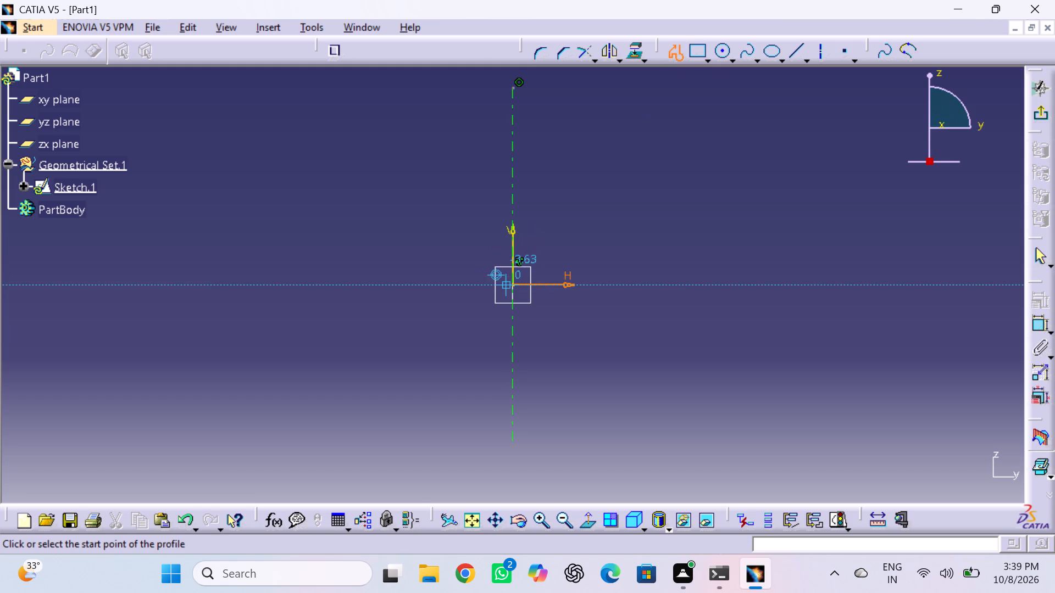
{"action": "double_click", "coordinate": [474, 286]}
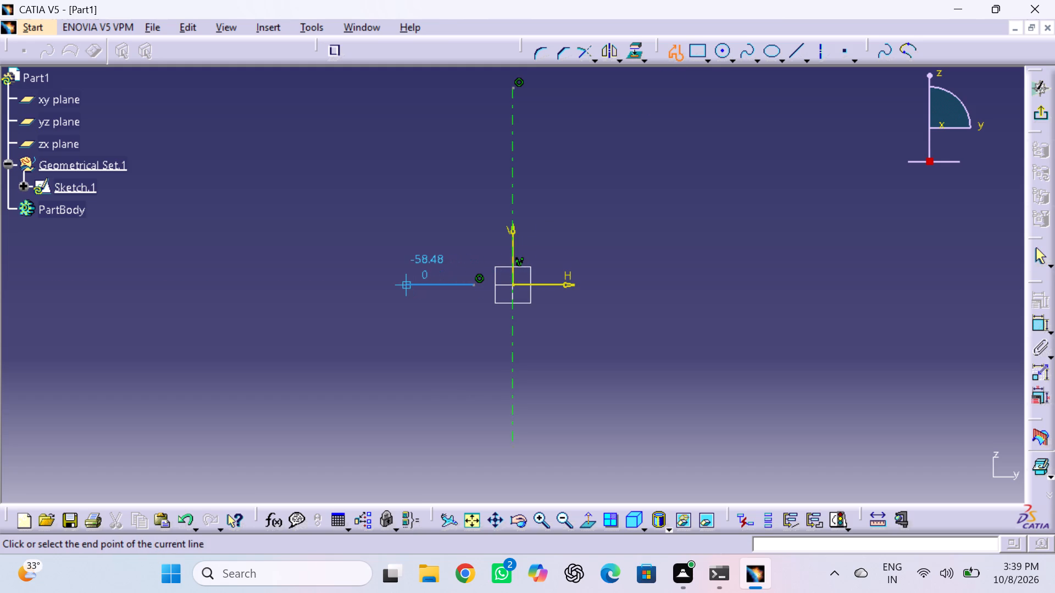
{"action": "left_click", "coordinate": [418, 284]}
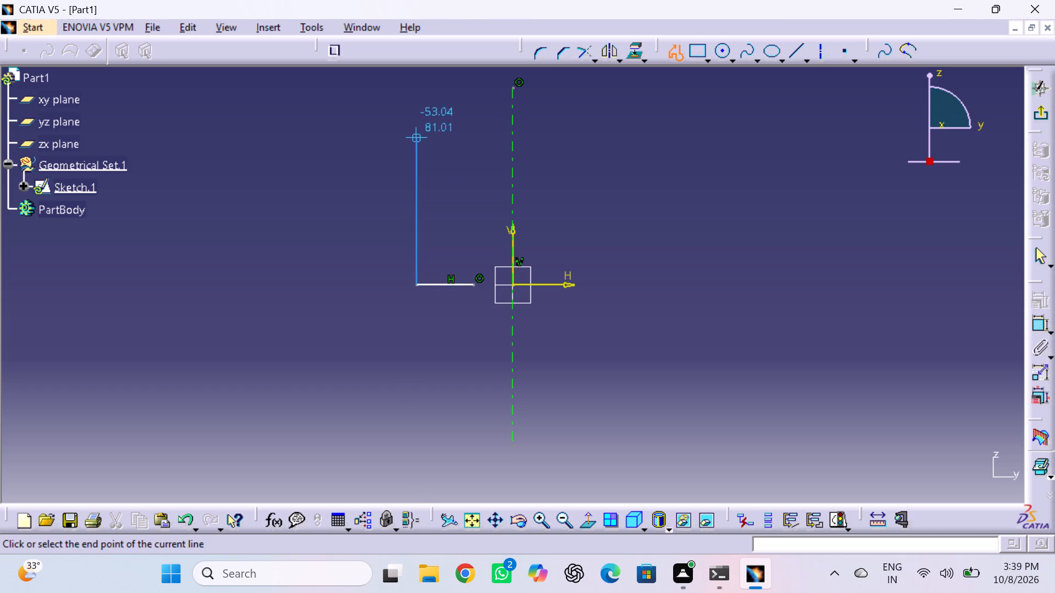
{"action": "left_click", "coordinate": [415, 107]}
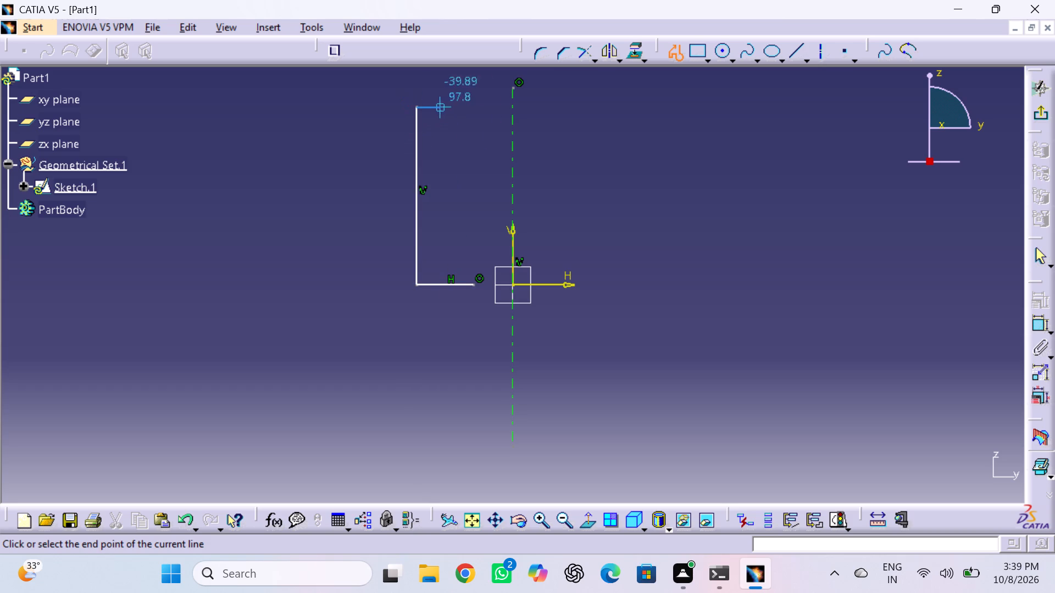
{"action": "left_click", "coordinate": [627, 108]}
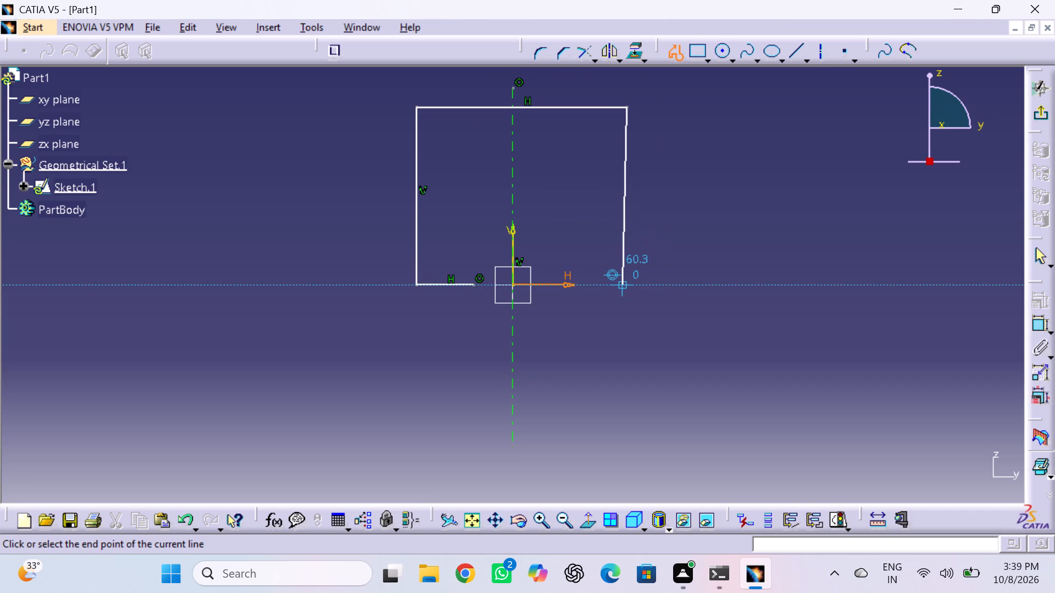
{"action": "left_click", "coordinate": [628, 284]}
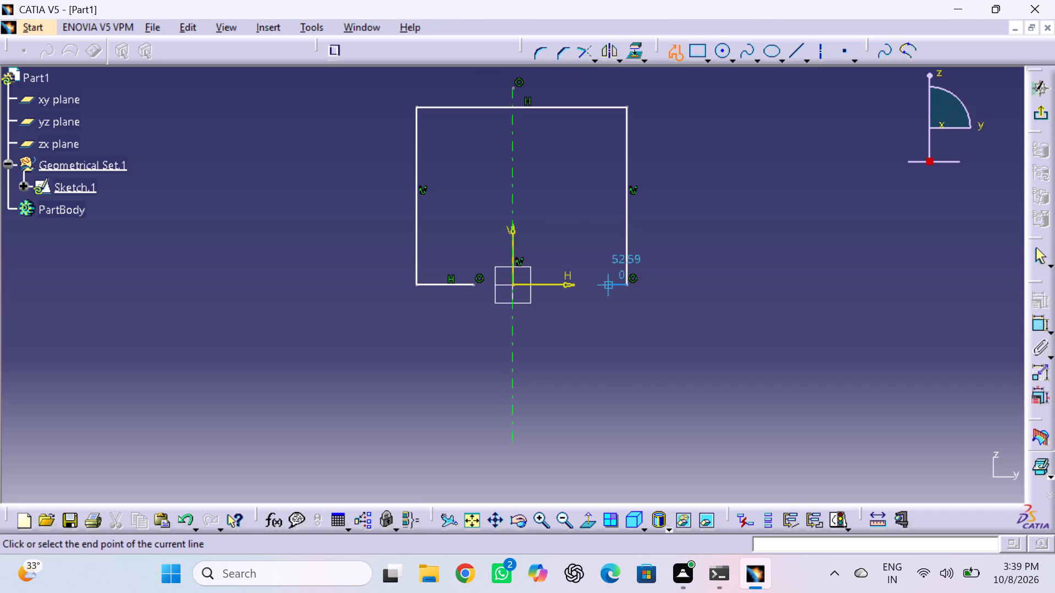
{"action": "left_click", "coordinate": [556, 281]}
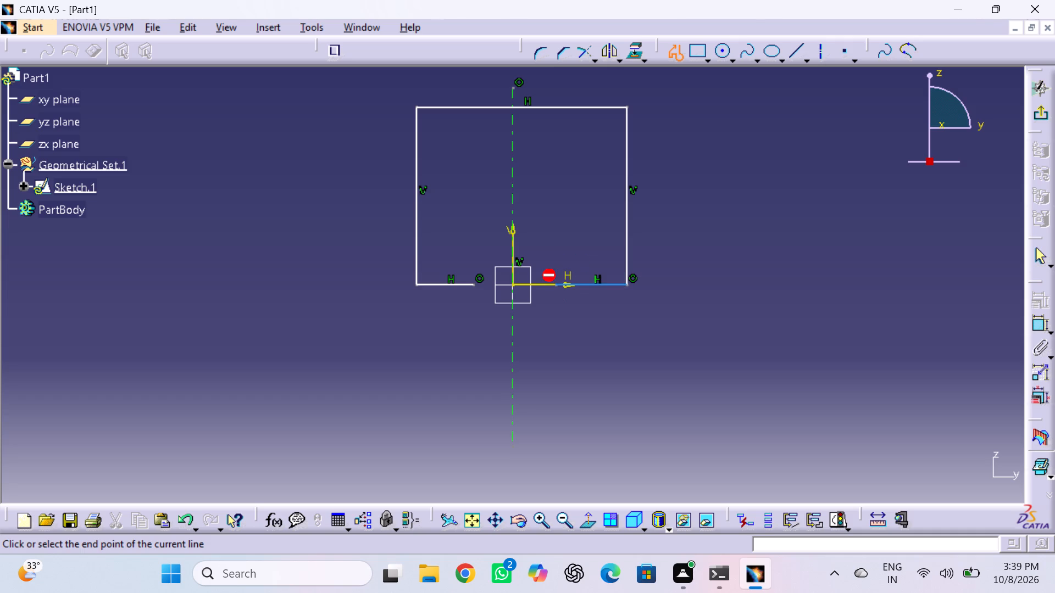
{"action": "left_click", "coordinate": [553, 187]}
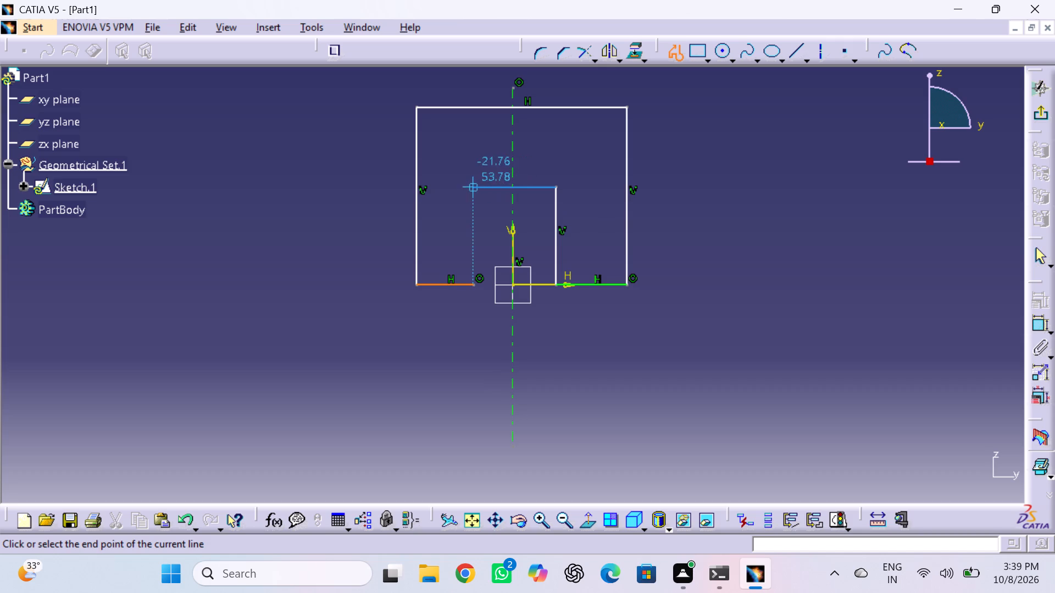
{"action": "left_click", "coordinate": [472, 188]}
{"action": "left_click", "coordinate": [470, 286]}
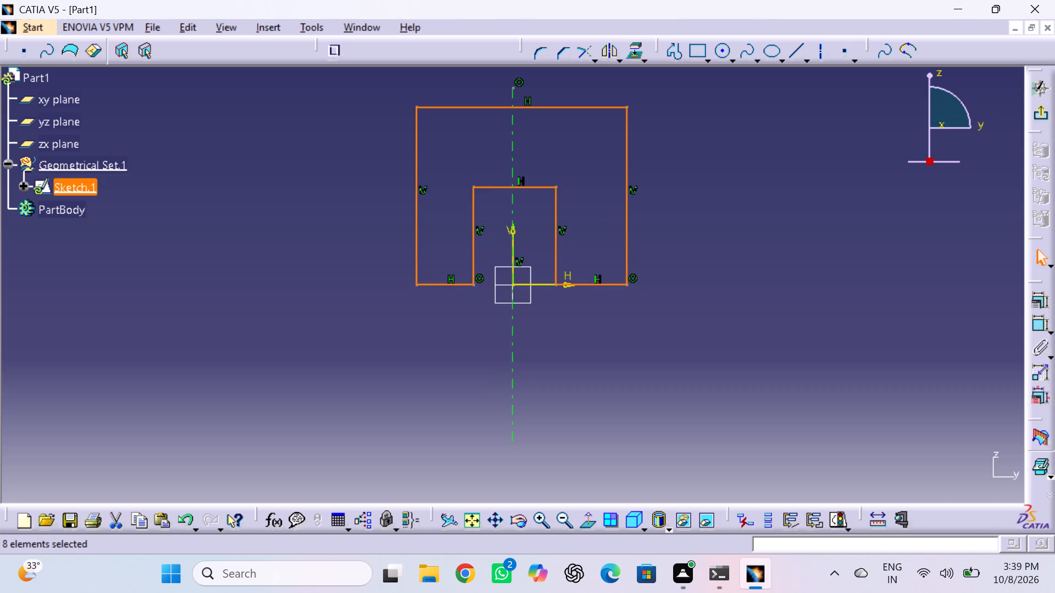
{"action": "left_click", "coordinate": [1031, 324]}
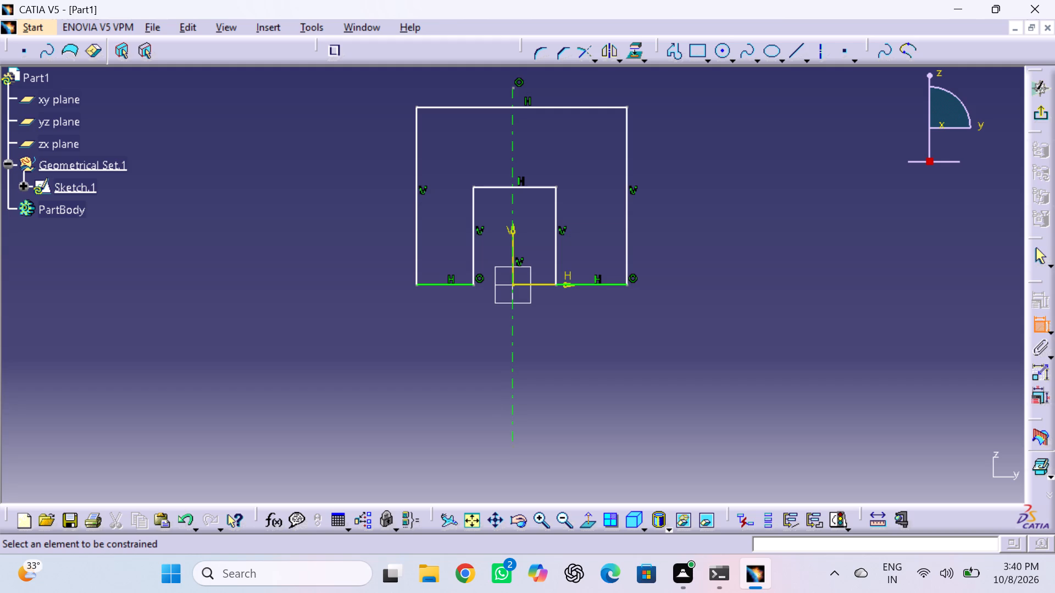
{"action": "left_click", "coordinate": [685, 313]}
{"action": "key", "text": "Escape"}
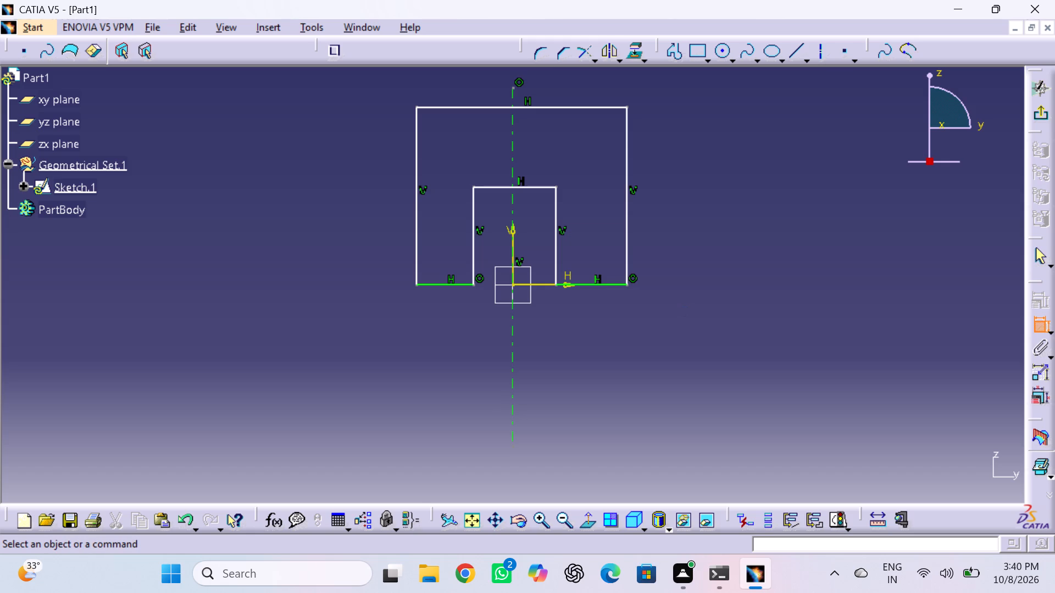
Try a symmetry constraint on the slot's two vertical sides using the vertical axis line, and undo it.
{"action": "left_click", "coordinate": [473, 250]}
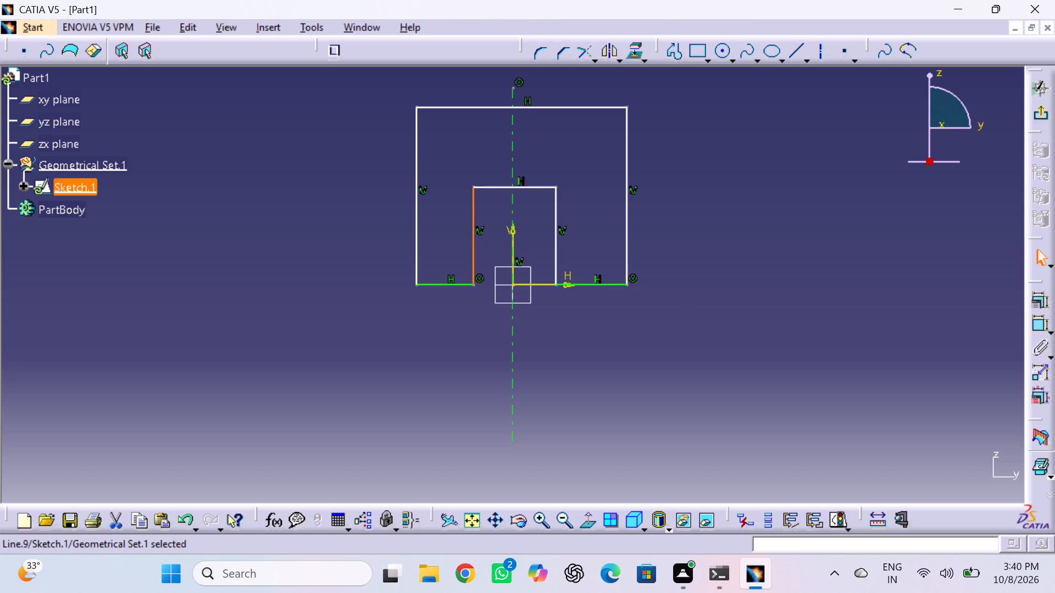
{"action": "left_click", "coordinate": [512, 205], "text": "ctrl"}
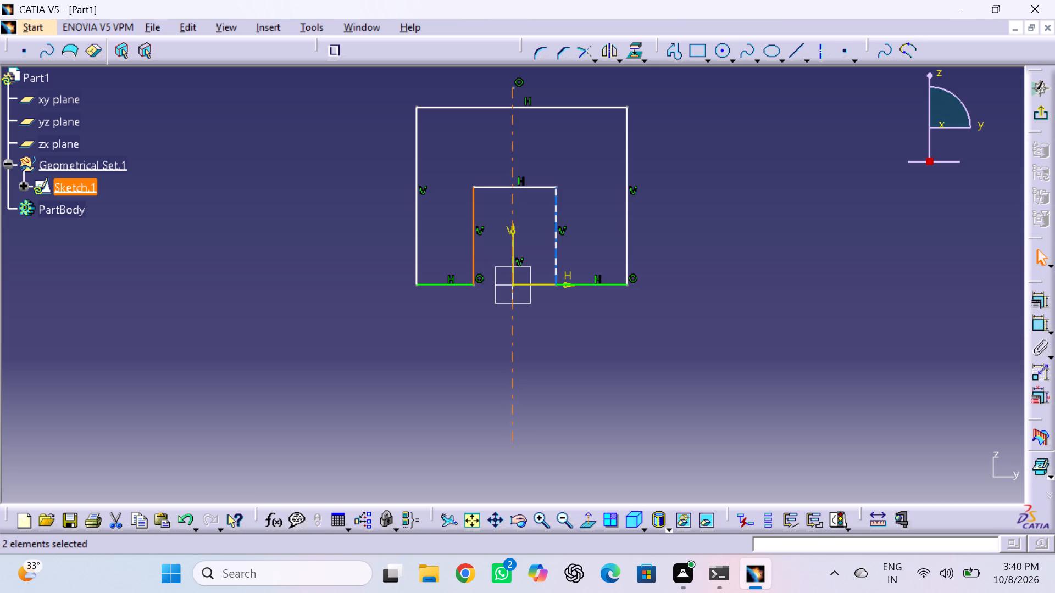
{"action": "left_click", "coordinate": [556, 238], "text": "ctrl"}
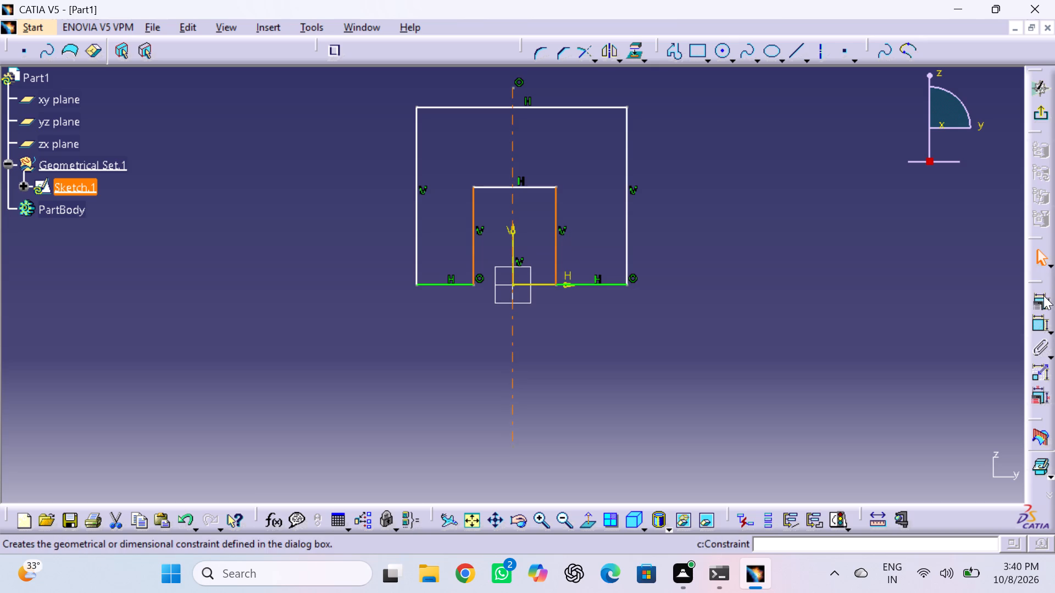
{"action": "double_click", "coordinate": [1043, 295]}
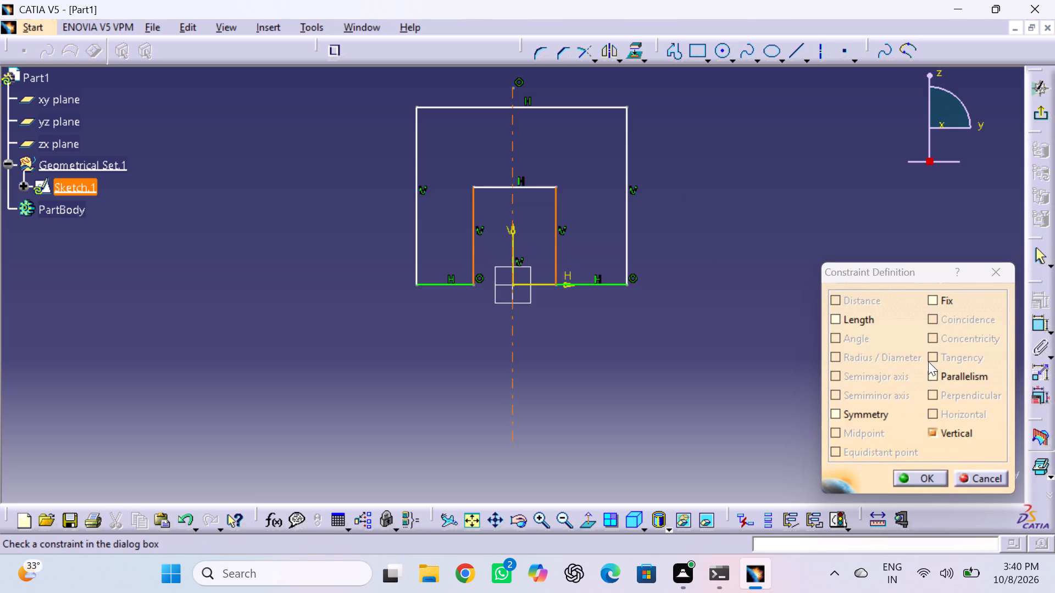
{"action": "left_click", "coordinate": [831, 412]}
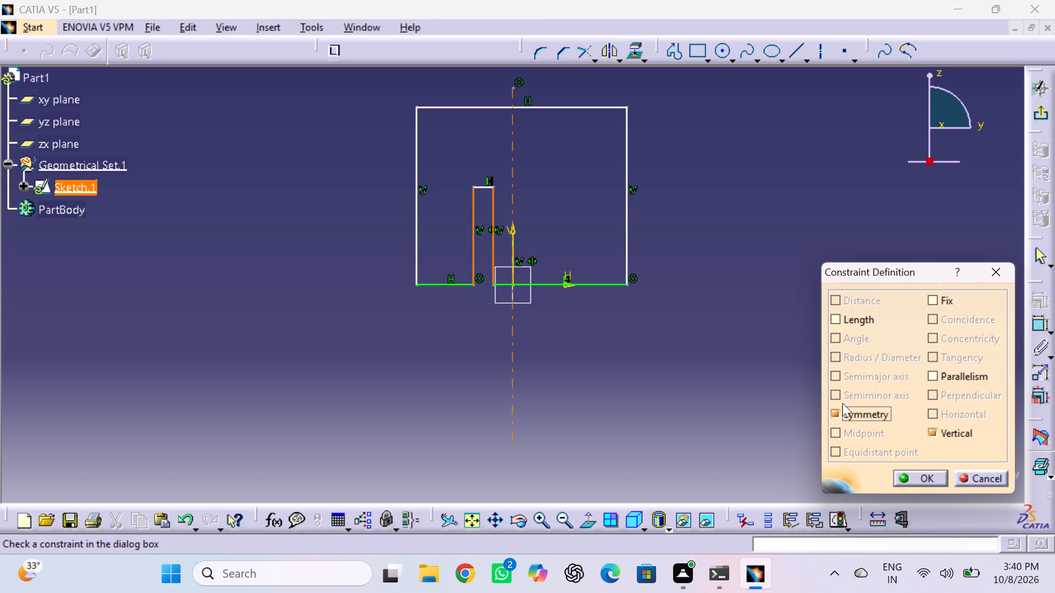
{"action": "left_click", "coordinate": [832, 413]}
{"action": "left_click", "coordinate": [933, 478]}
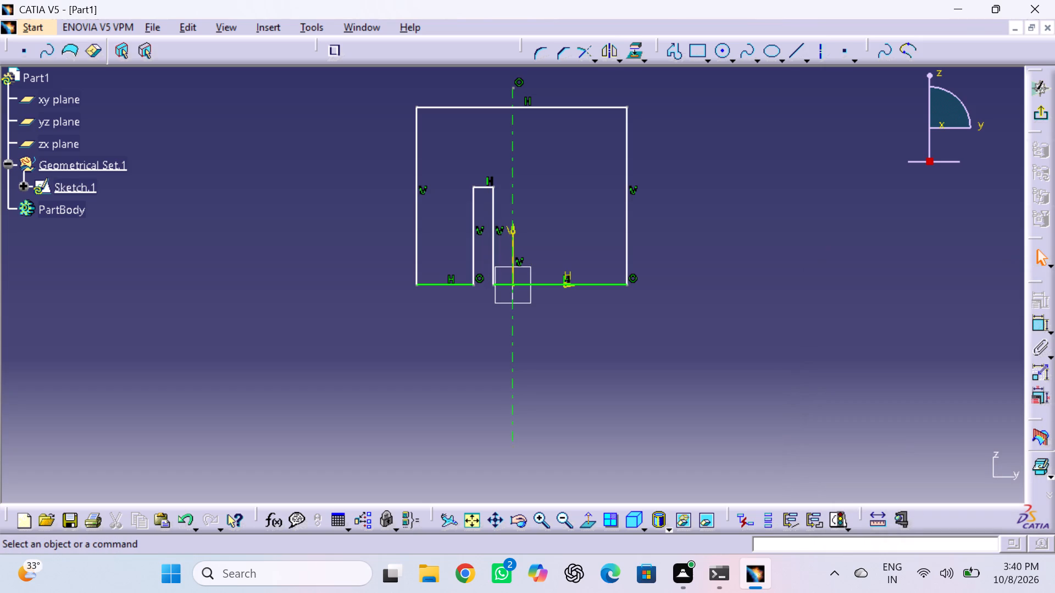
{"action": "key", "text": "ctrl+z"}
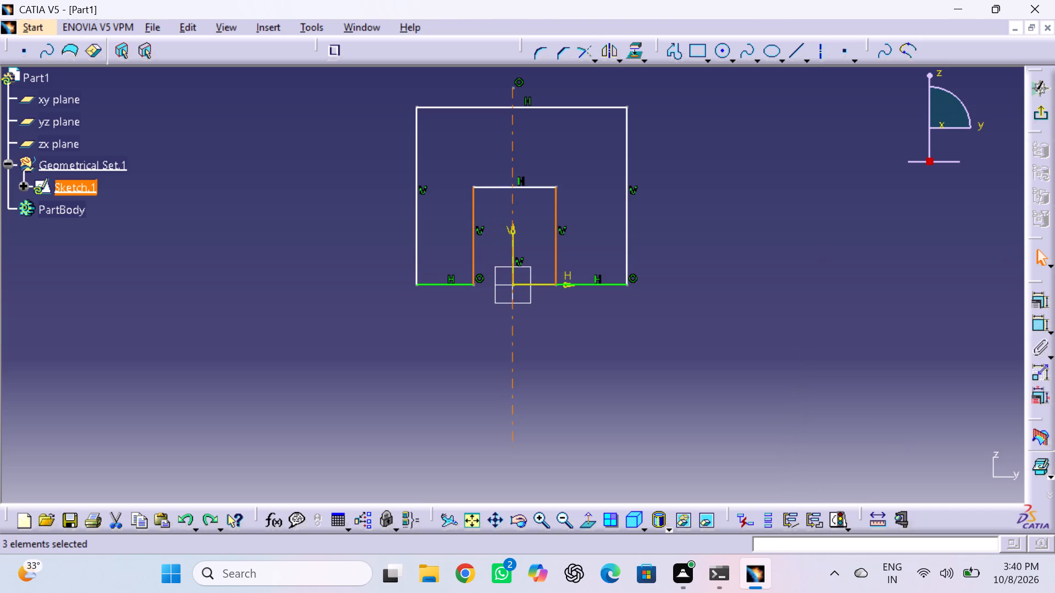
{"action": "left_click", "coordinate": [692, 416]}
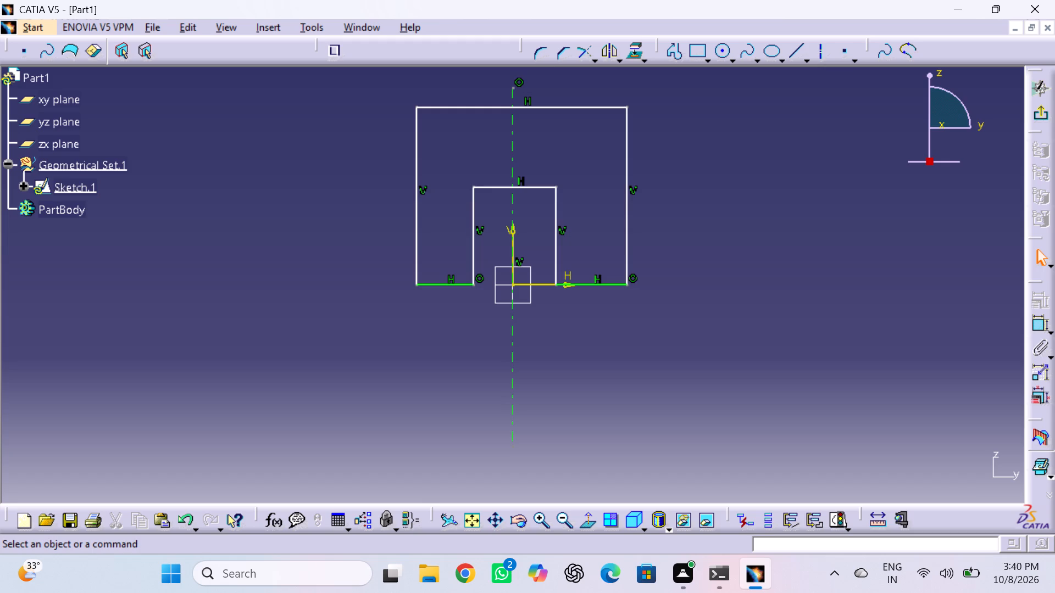
Dimension the inner slot's width between its two vertical sides and set it to 40 mm.
{"action": "left_click", "coordinate": [1038, 325]}
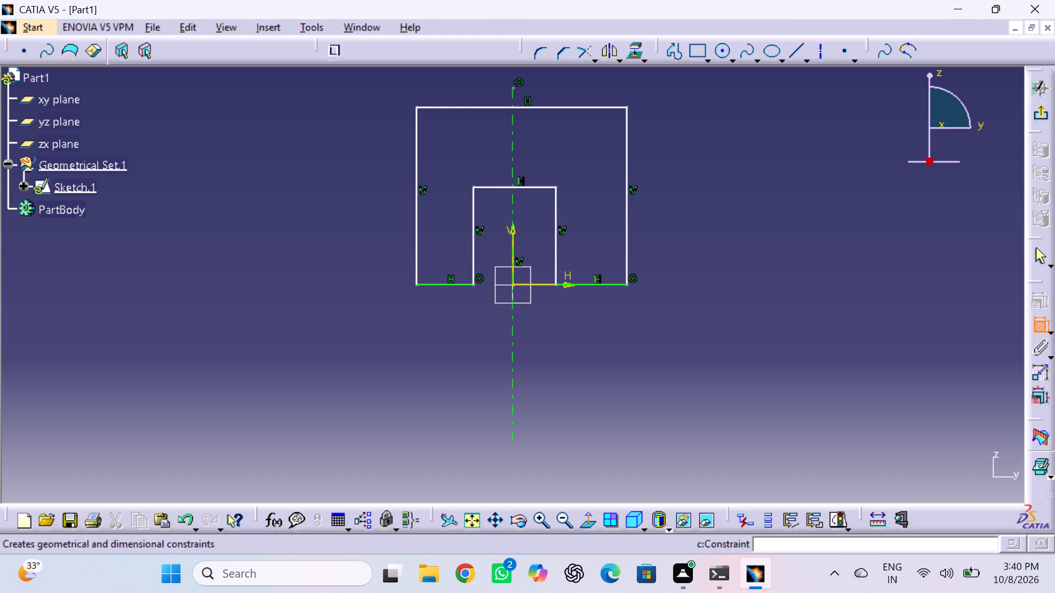
{"action": "left_click", "coordinate": [474, 201]}
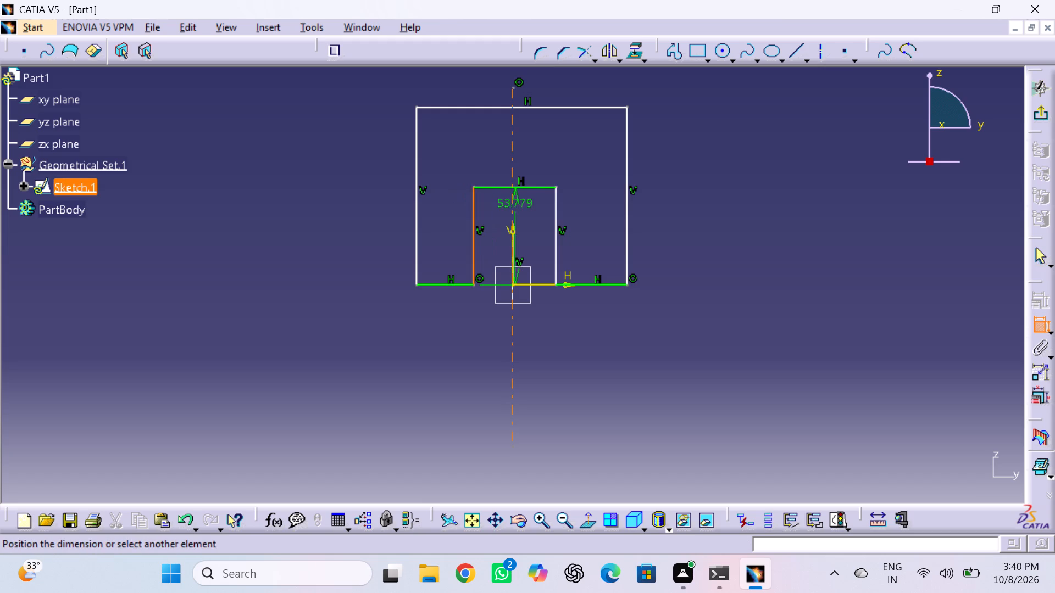
{"action": "left_click", "coordinate": [557, 216]}
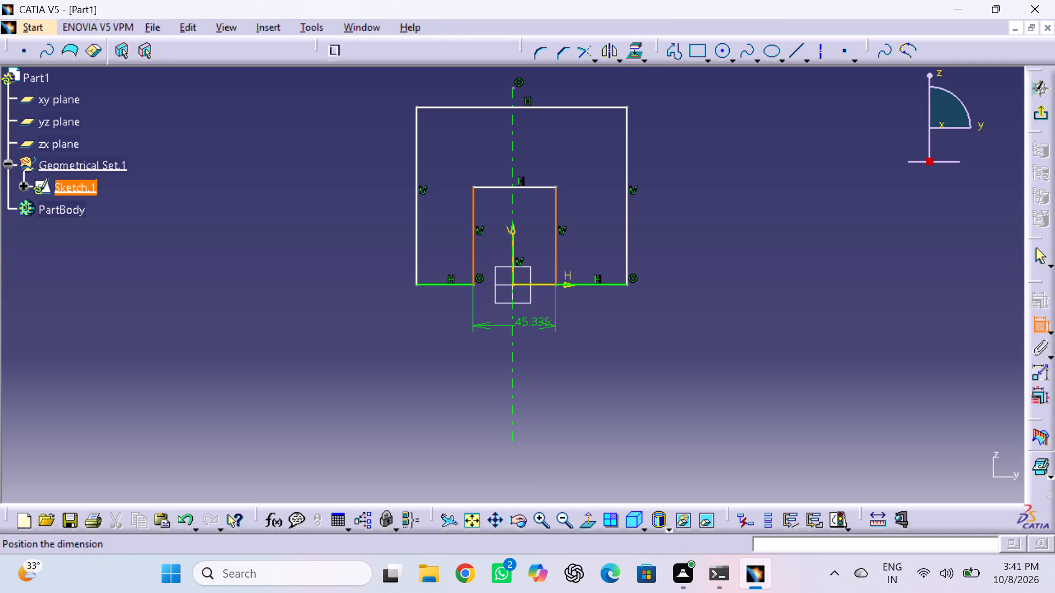
{"action": "left_click", "coordinate": [533, 325]}
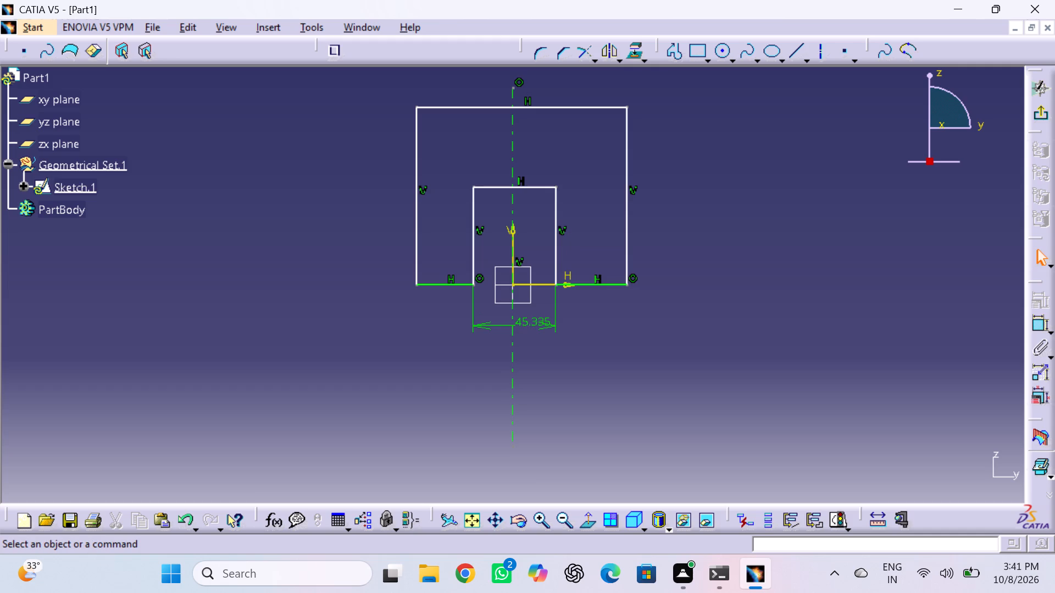
{"action": "triple_click", "coordinate": [522, 323]}
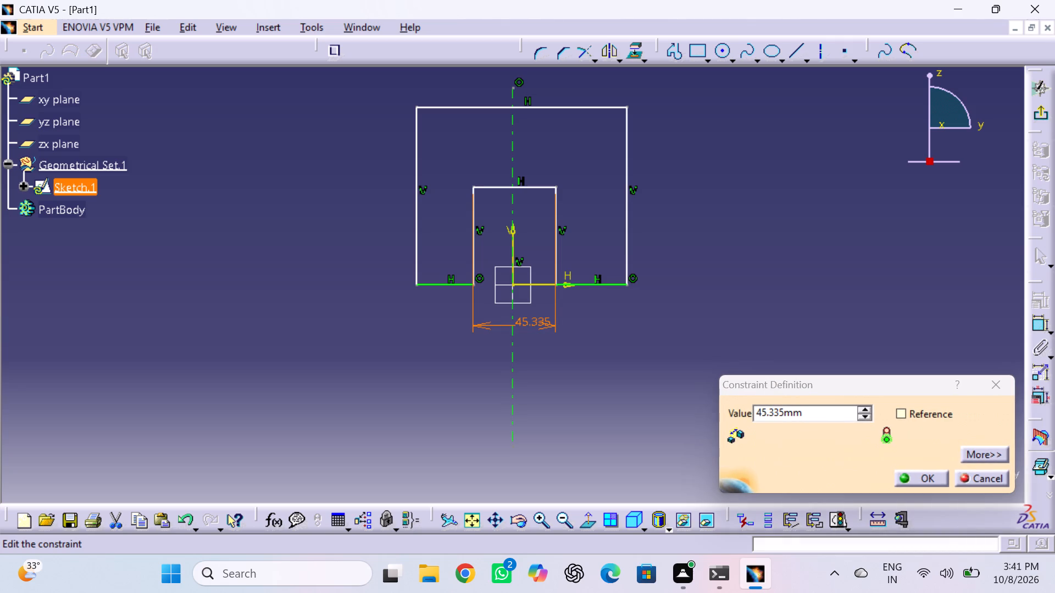
{"action": "double_click", "coordinate": [815, 416]}
{"action": "type", "text": "40"}
{"action": "key", "text": "Return"}
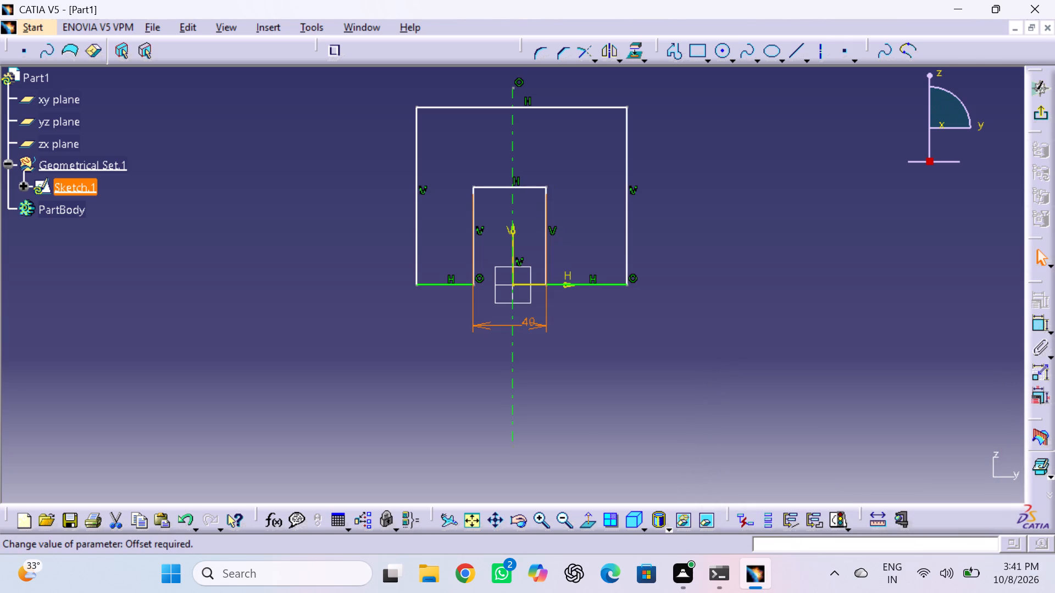
Dimension the distance from the slot's negative-H vertical side to the axis line and set it to 20 mm.
{"action": "double_click", "coordinate": [472, 228]}
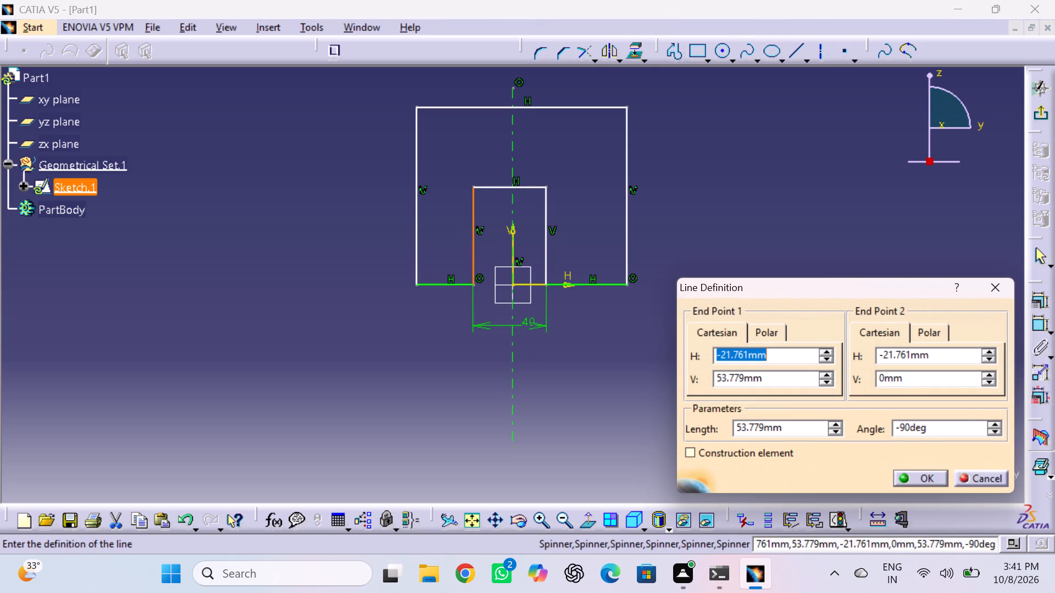
{"action": "left_click", "coordinate": [996, 284]}
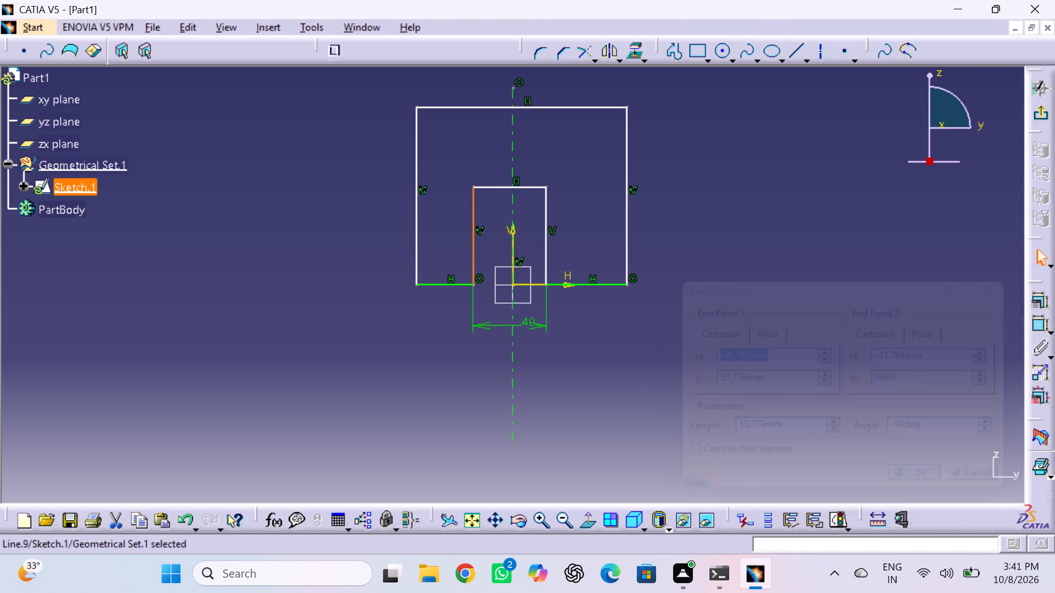
{"action": "double_click", "coordinate": [1041, 321]}
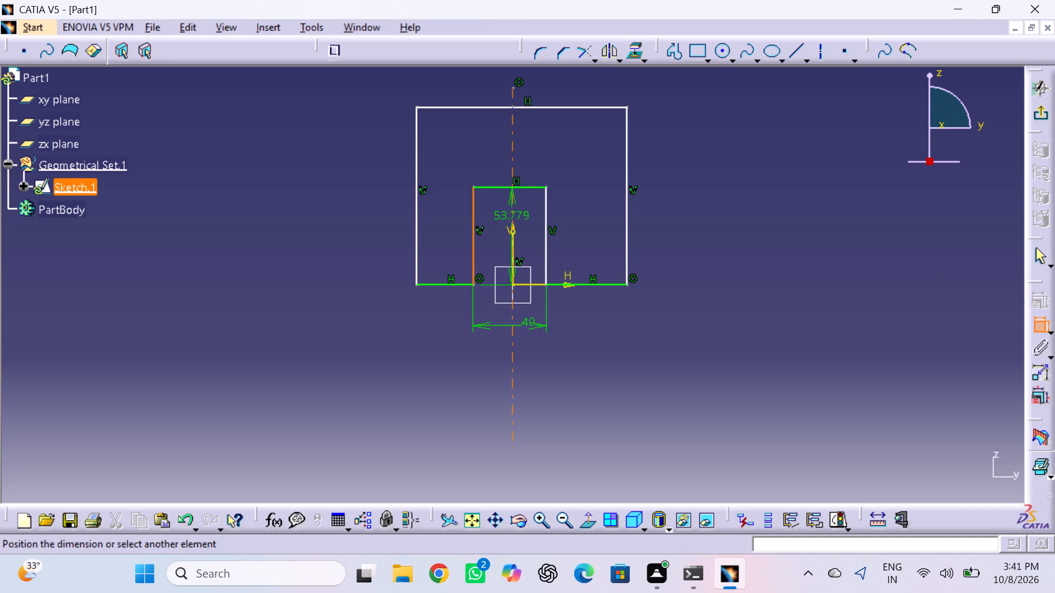
{"action": "left_click", "coordinate": [512, 218]}
{"action": "left_click", "coordinate": [498, 313]}
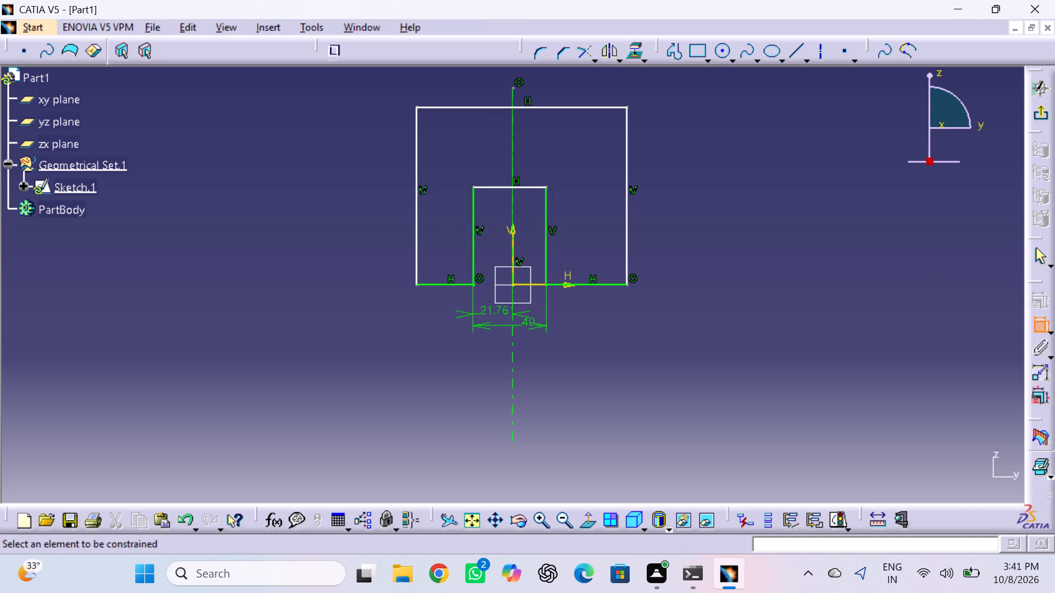
{"action": "double_click", "coordinate": [495, 309]}
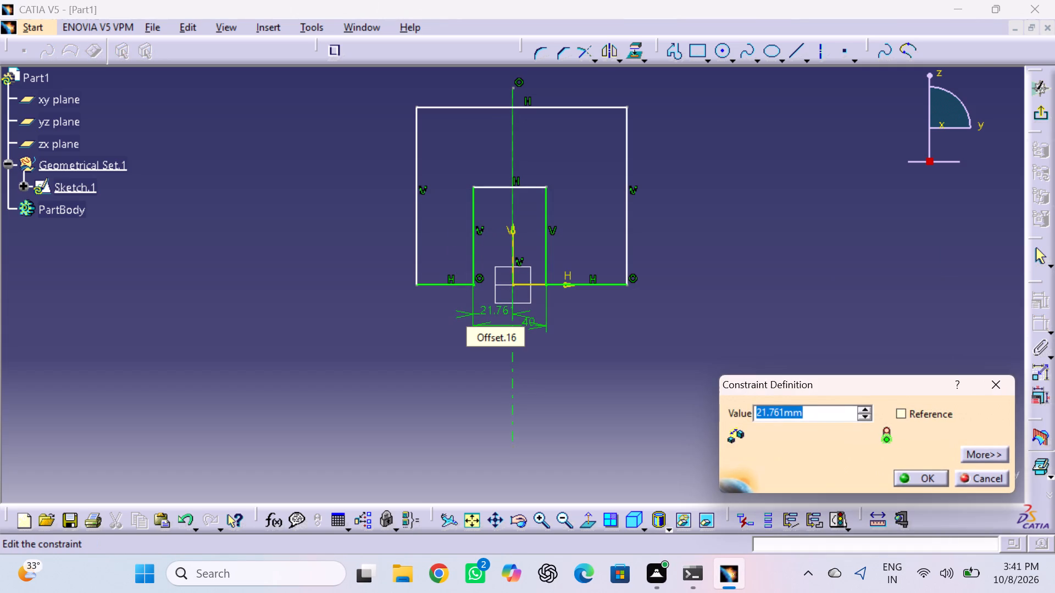
{"action": "type", "text": "20"}
{"action": "key", "text": "Return"}
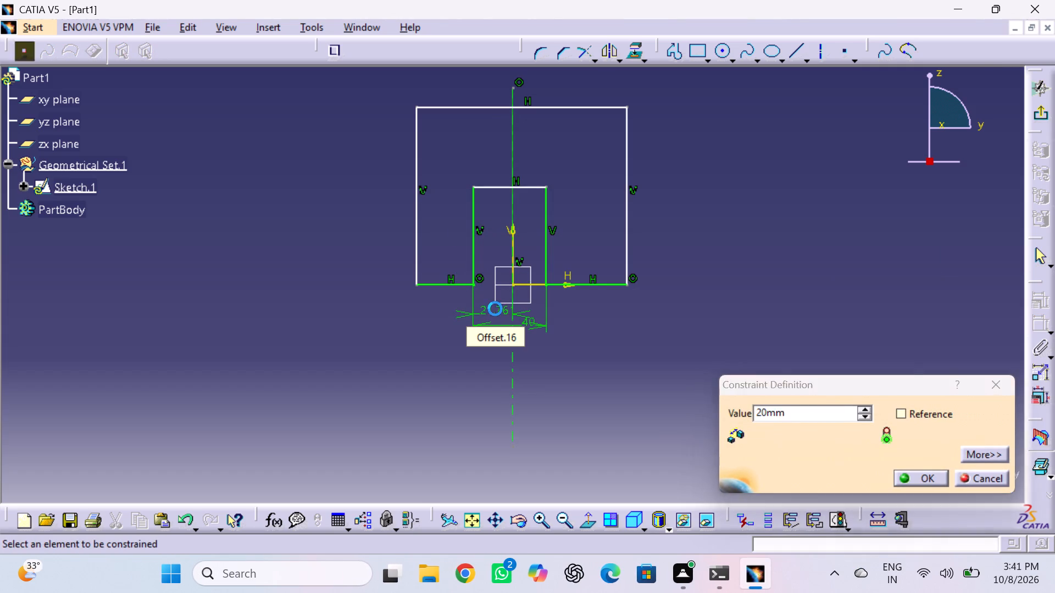
Dimension the profile's outer width between its two outer vertical sides, placing the dimension below the slot's width dimension.
{"action": "left_click", "coordinate": [417, 249]}
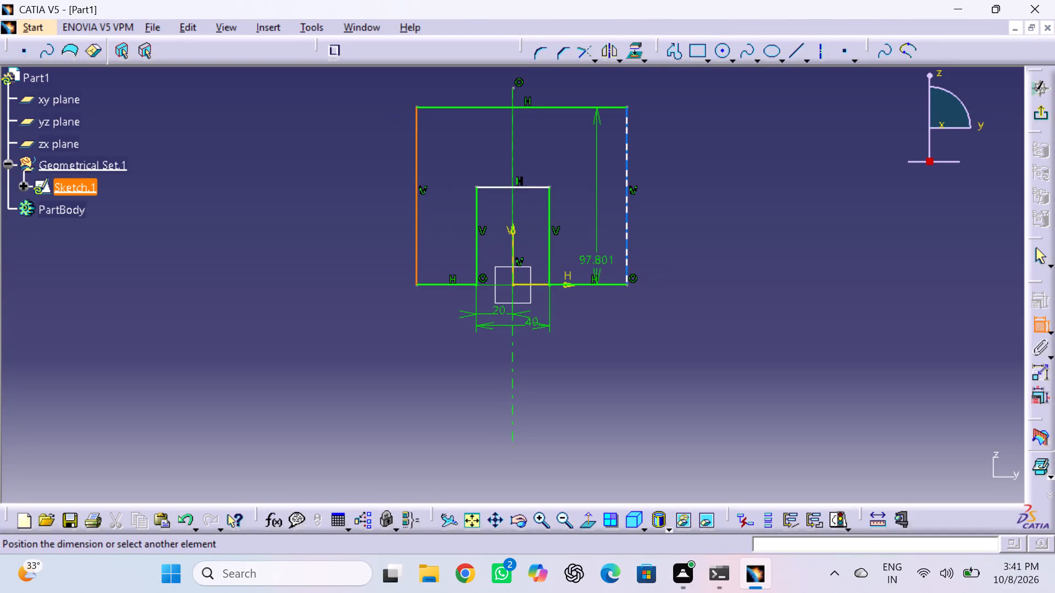
{"action": "left_click", "coordinate": [626, 256]}
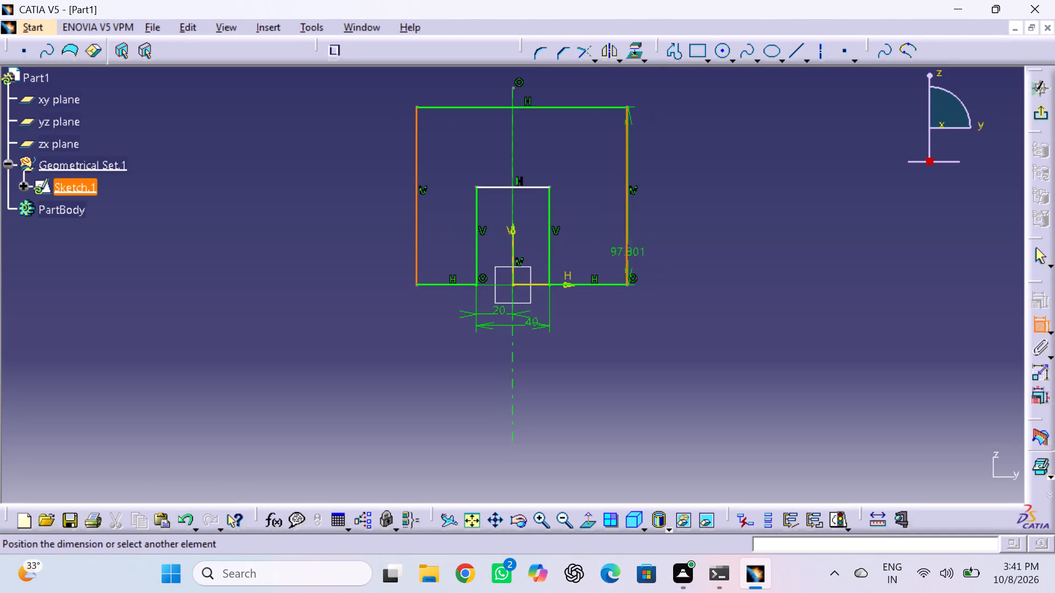
{"action": "left_click", "coordinate": [515, 344]}
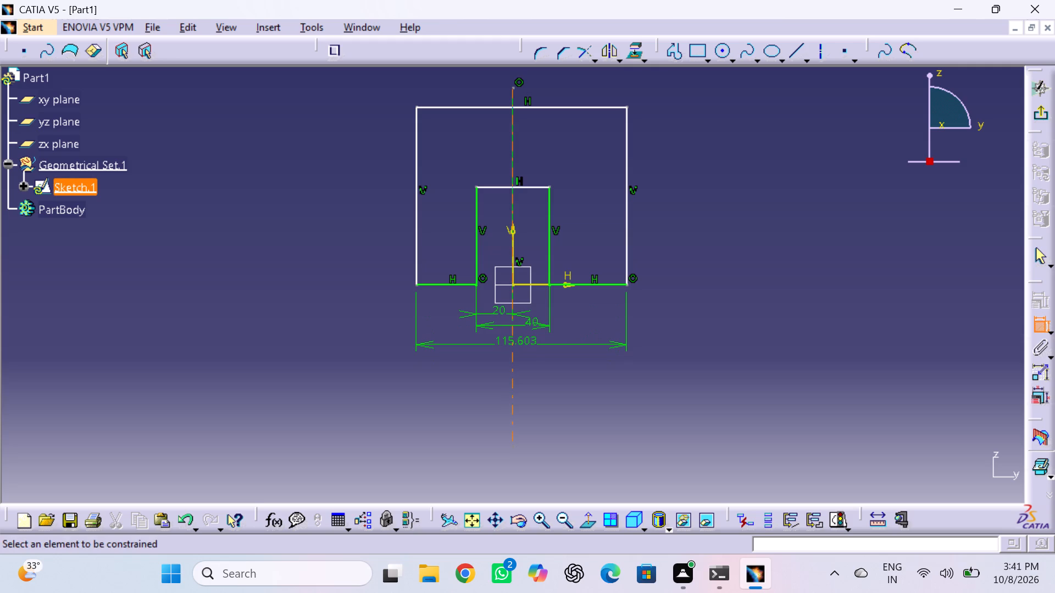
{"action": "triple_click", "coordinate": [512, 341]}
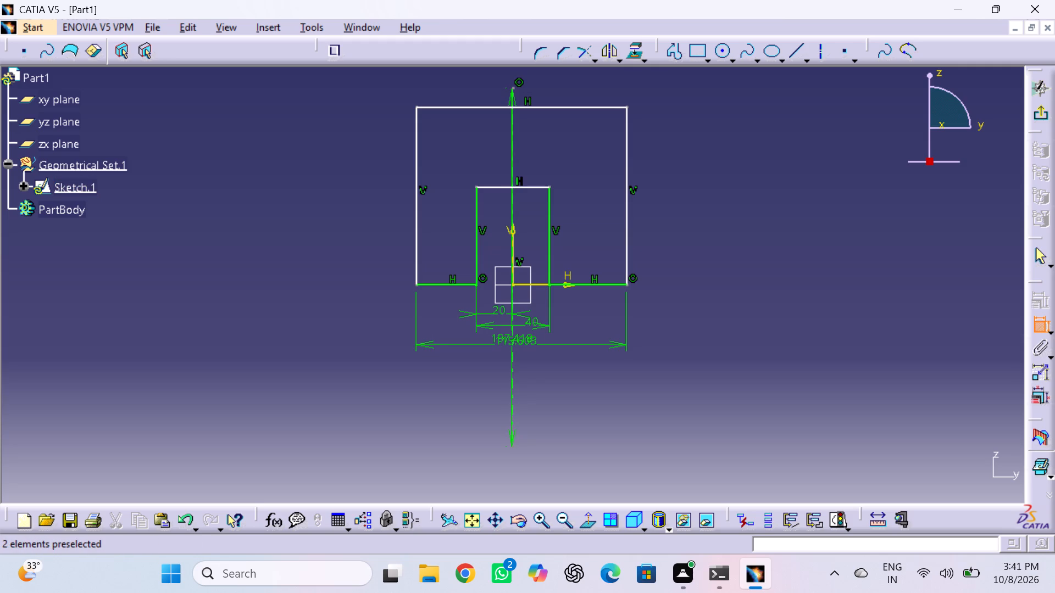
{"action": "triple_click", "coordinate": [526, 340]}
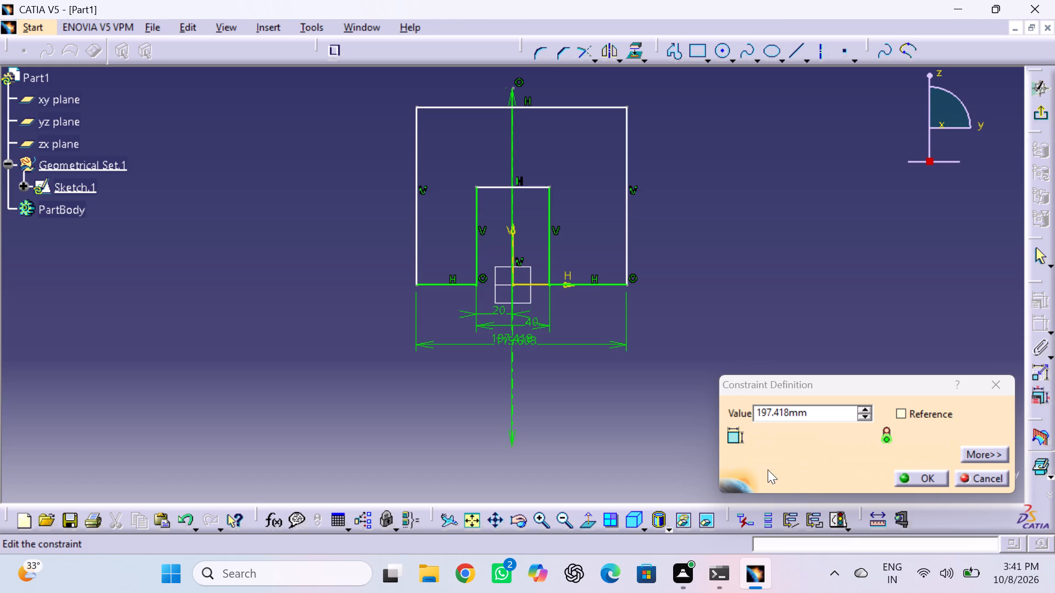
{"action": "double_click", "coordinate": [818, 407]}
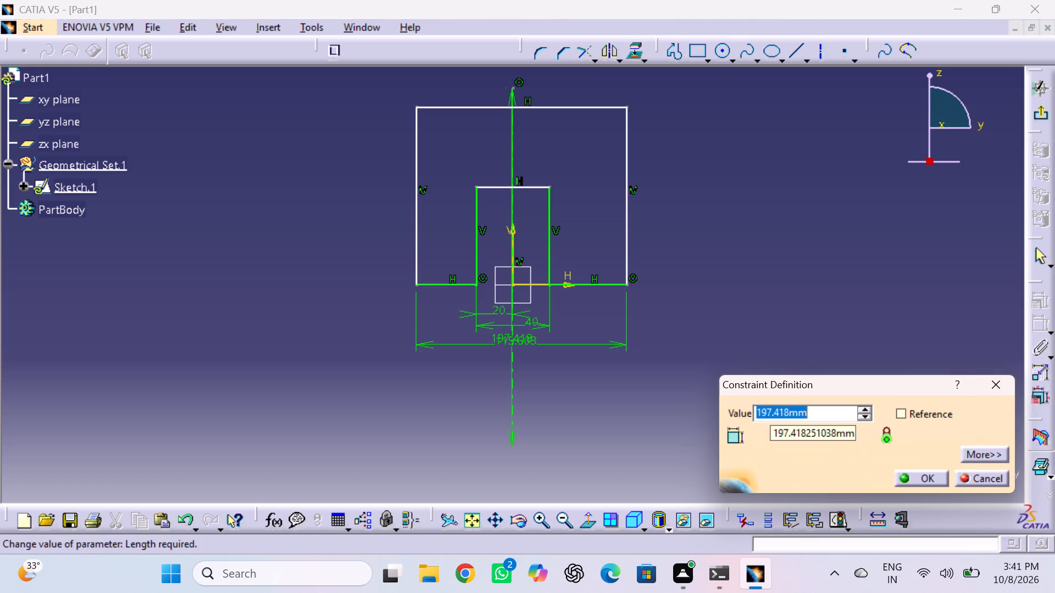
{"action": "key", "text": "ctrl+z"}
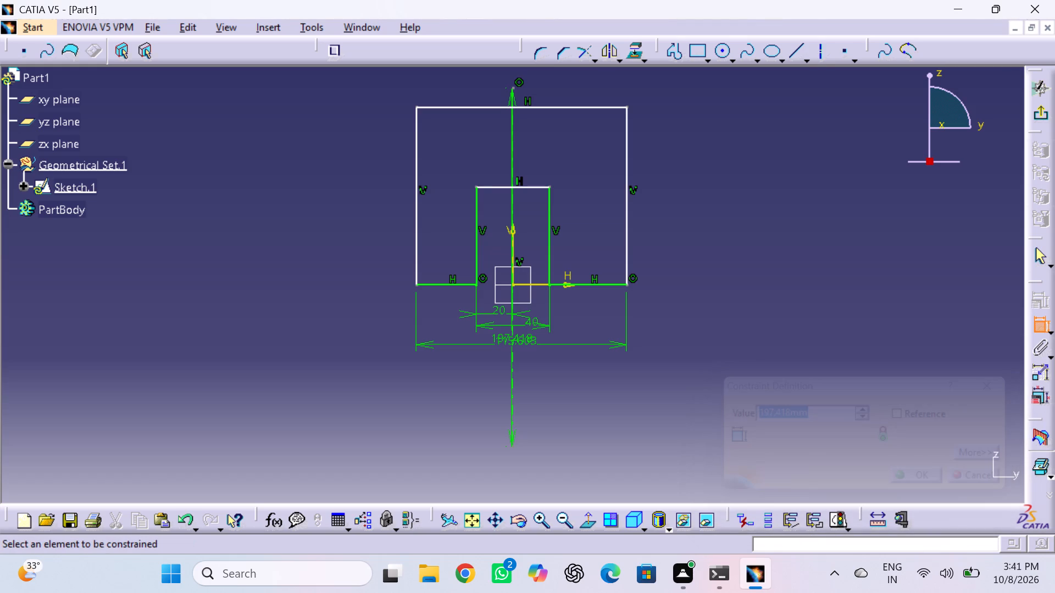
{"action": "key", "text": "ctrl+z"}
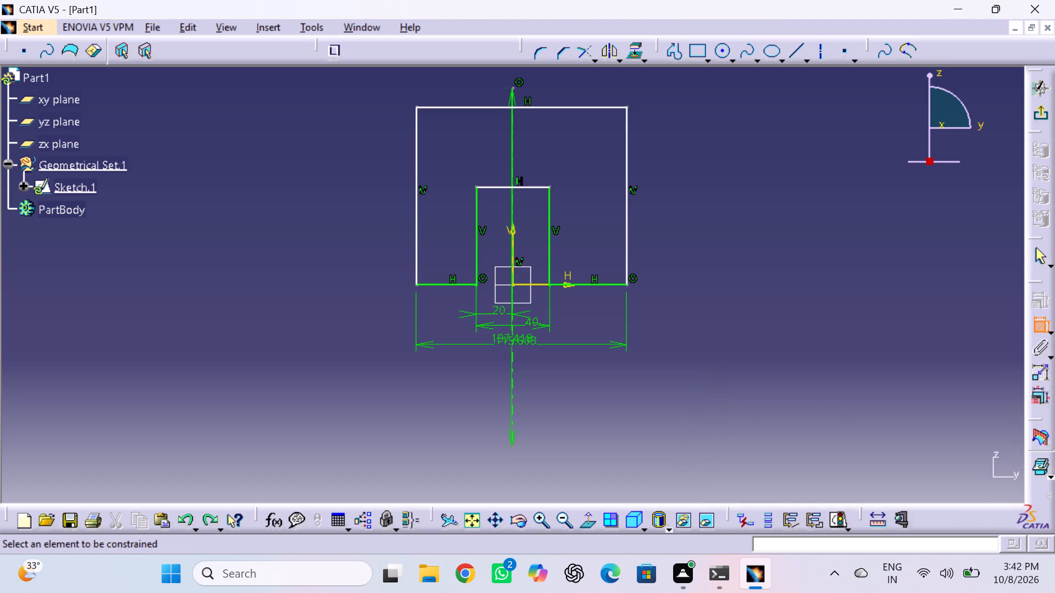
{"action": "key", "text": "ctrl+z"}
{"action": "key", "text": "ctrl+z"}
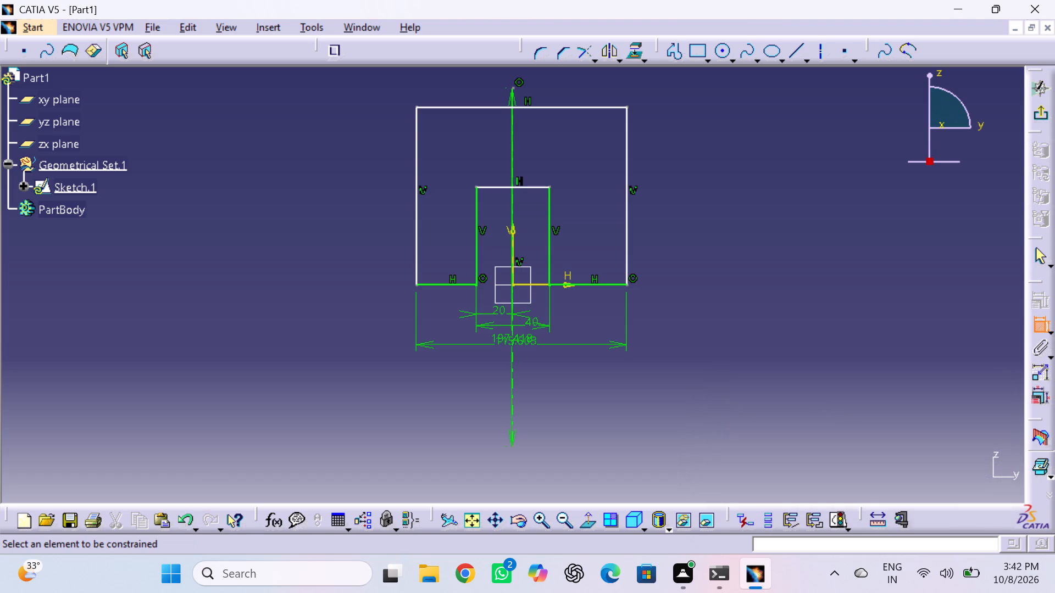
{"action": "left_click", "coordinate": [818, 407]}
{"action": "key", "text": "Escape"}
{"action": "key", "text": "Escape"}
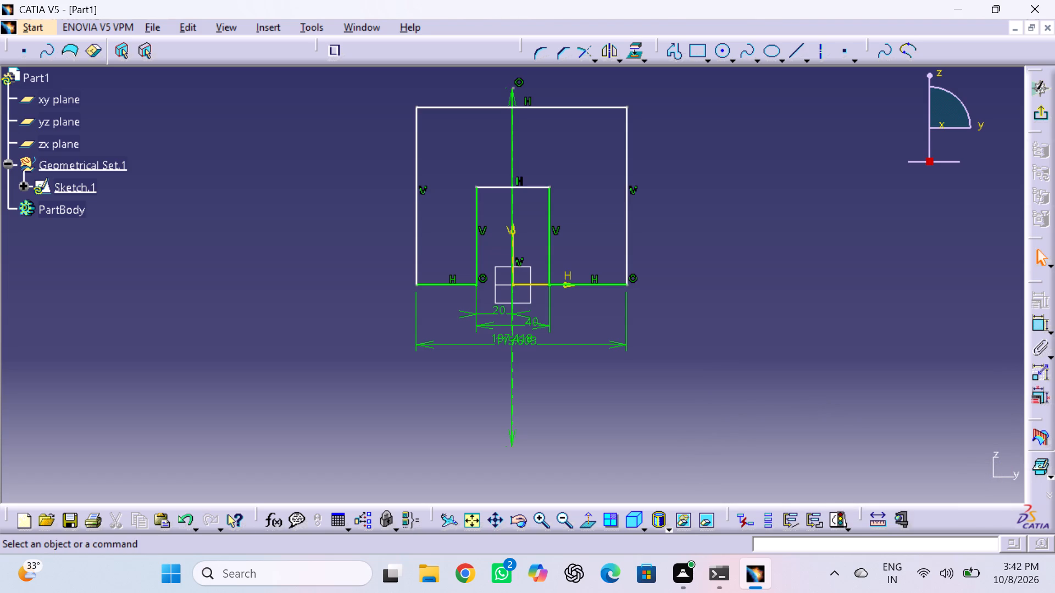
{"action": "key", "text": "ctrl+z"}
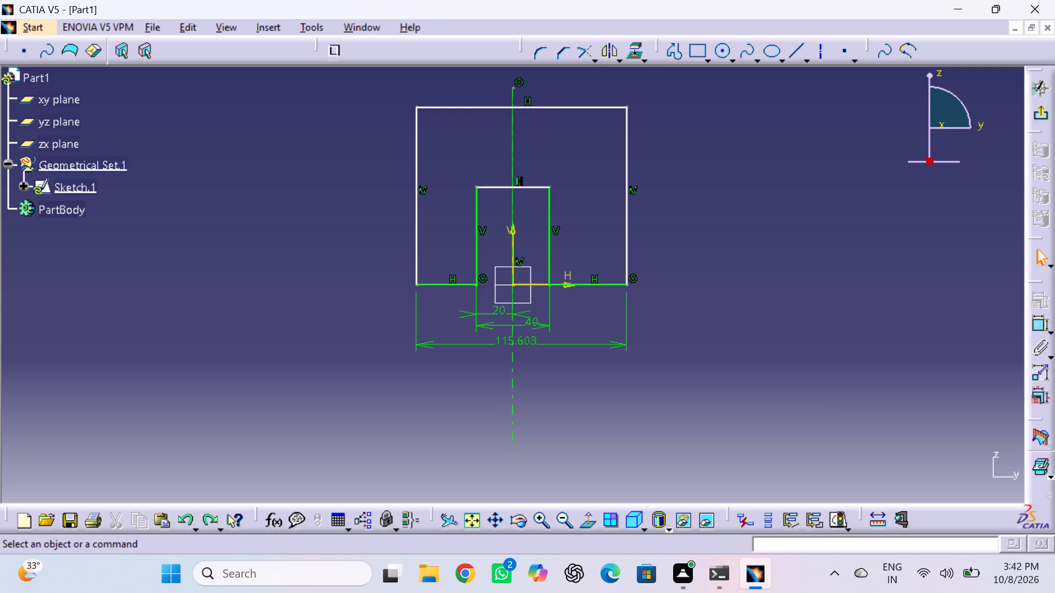
Set the profile's outer width dimension to 76 mm.
{"action": "double_click", "coordinate": [526, 339]}
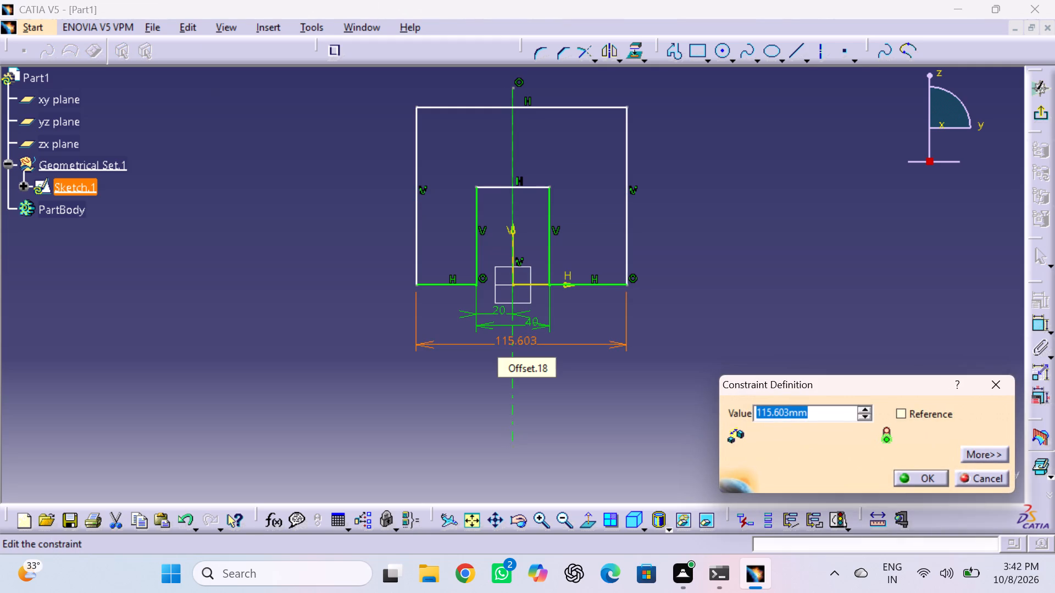
{"action": "type", "text": "76"}
{"action": "key", "text": "Return"}
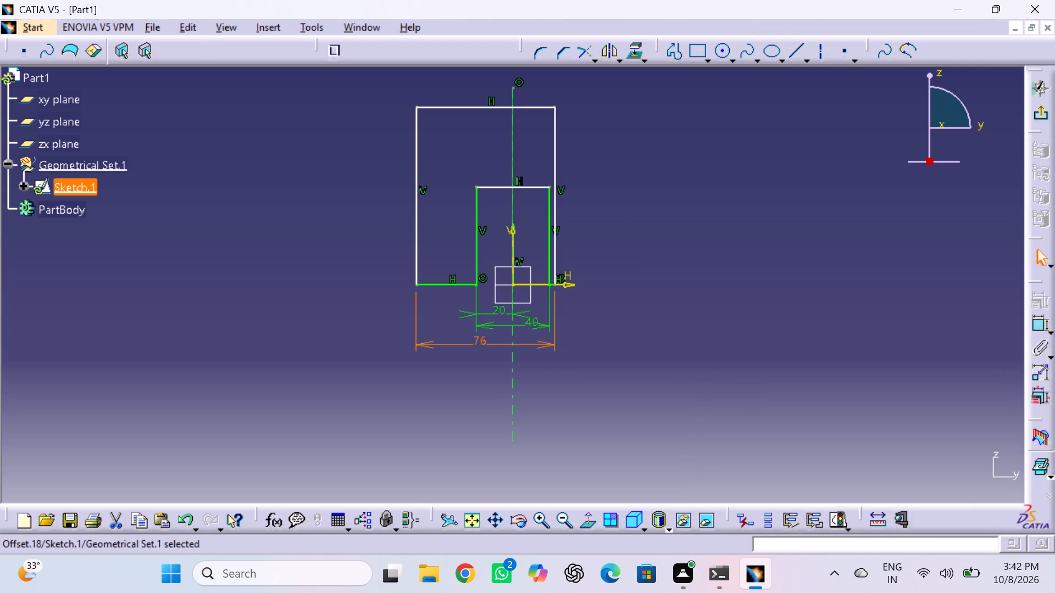
Dimension the distance from the outer negative-H vertical side to the vertical axis line and set it to 38 mm.
{"action": "double_click", "coordinate": [1037, 326]}
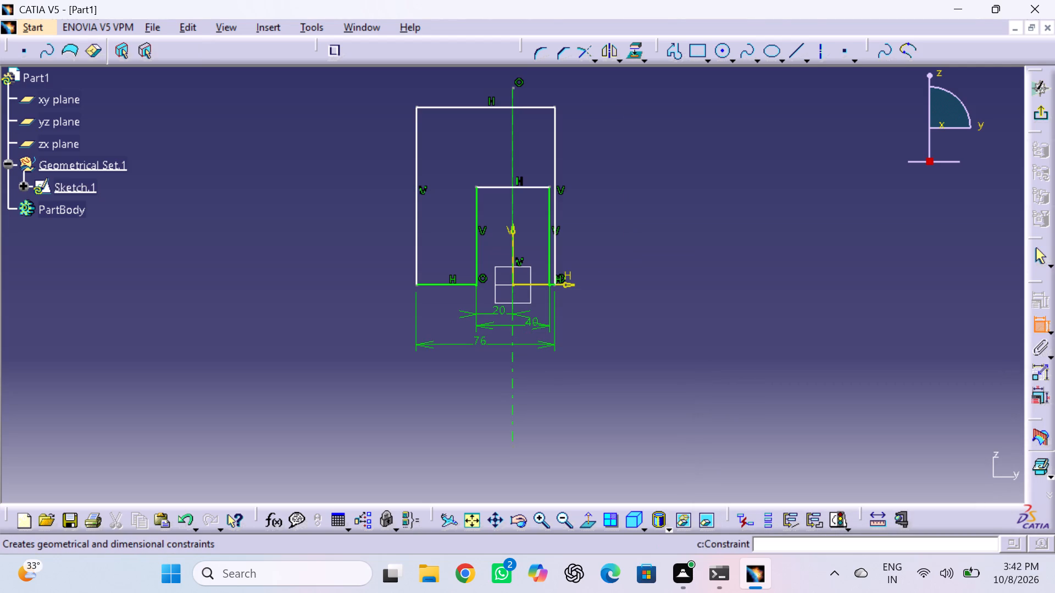
{"action": "left_click", "coordinate": [417, 211]}
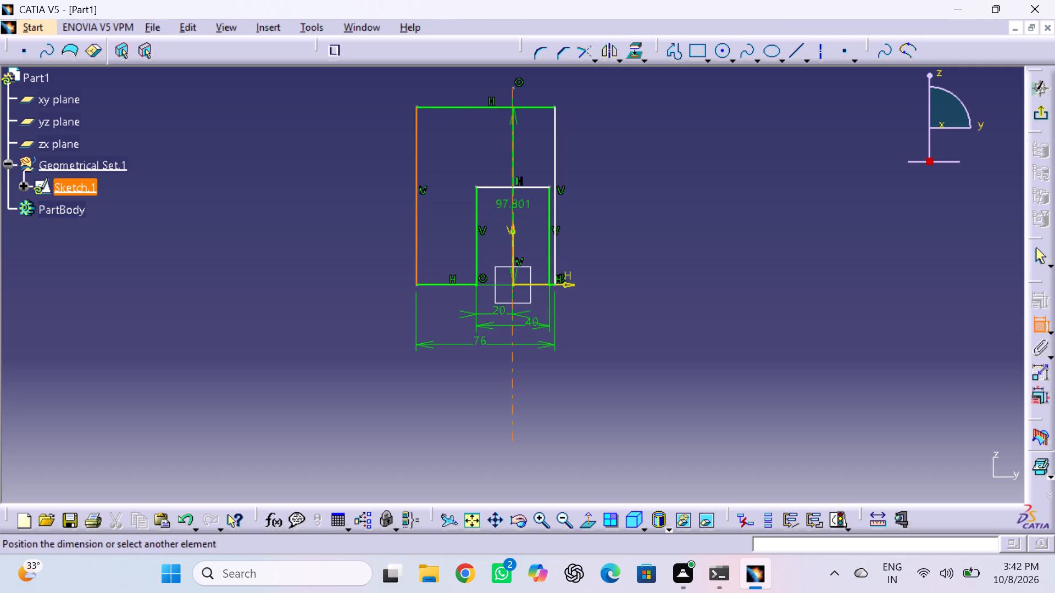
{"action": "left_click", "coordinate": [511, 208]}
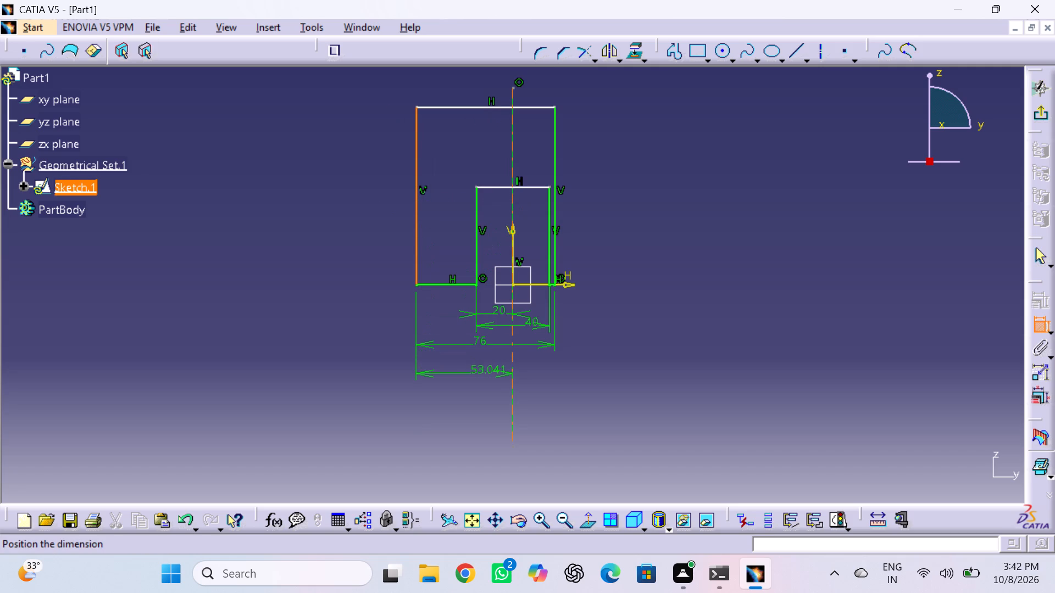
{"action": "left_click", "coordinate": [488, 377]}
{"action": "double_click", "coordinate": [484, 375]}
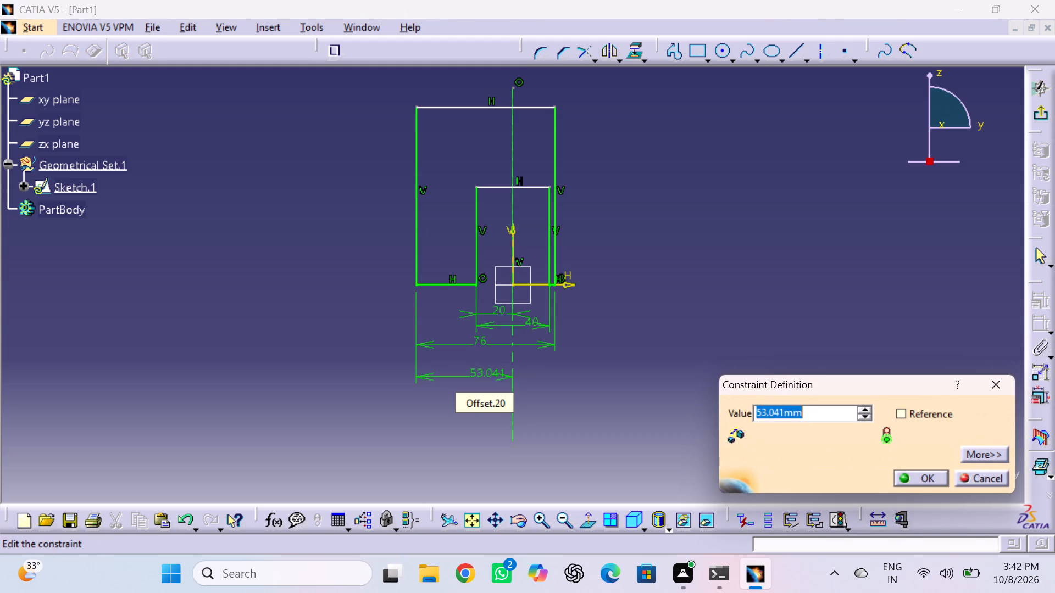
{"action": "key", "text": "3"}
{"action": "key", "text": "8"}
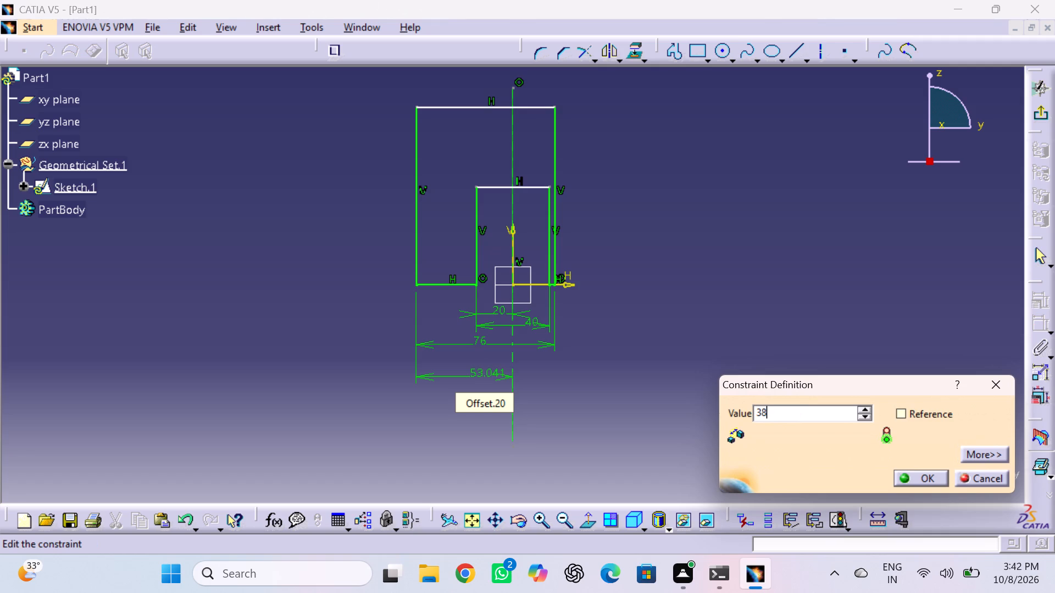
{"action": "key", "text": "Return"}
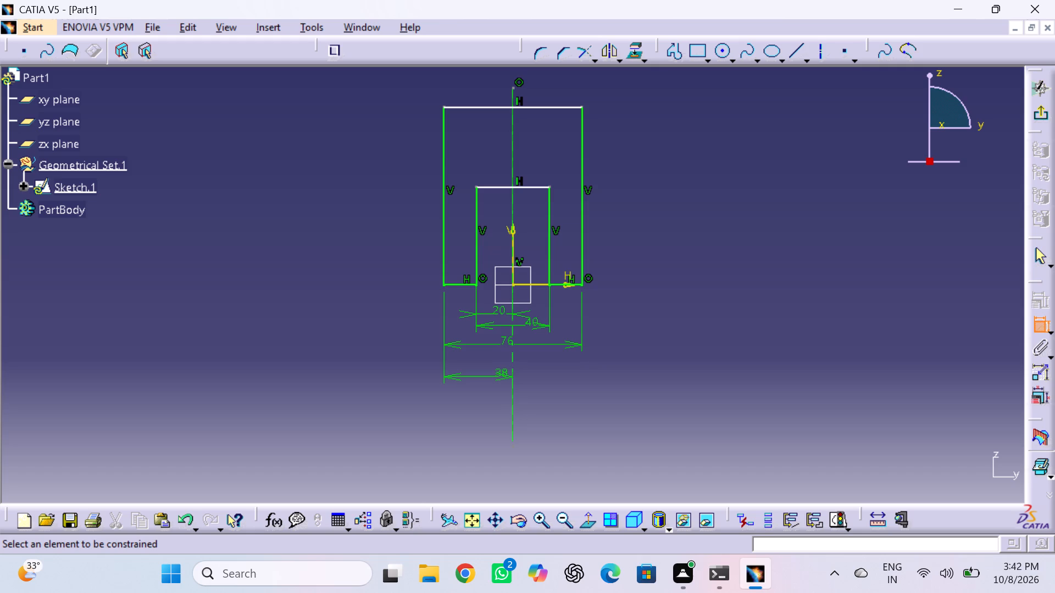
Dimension the length of the slot's negative-H vertical side and set it to 48 mm.
{"action": "left_click", "coordinate": [476, 247]}
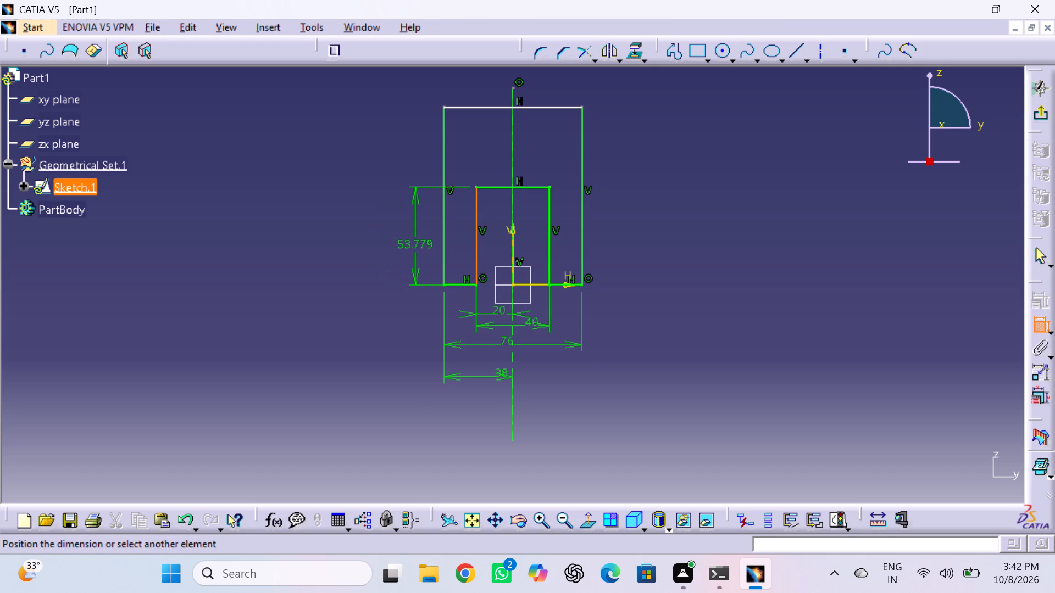
{"action": "left_click", "coordinate": [414, 248]}
{"action": "double_click", "coordinate": [409, 244]}
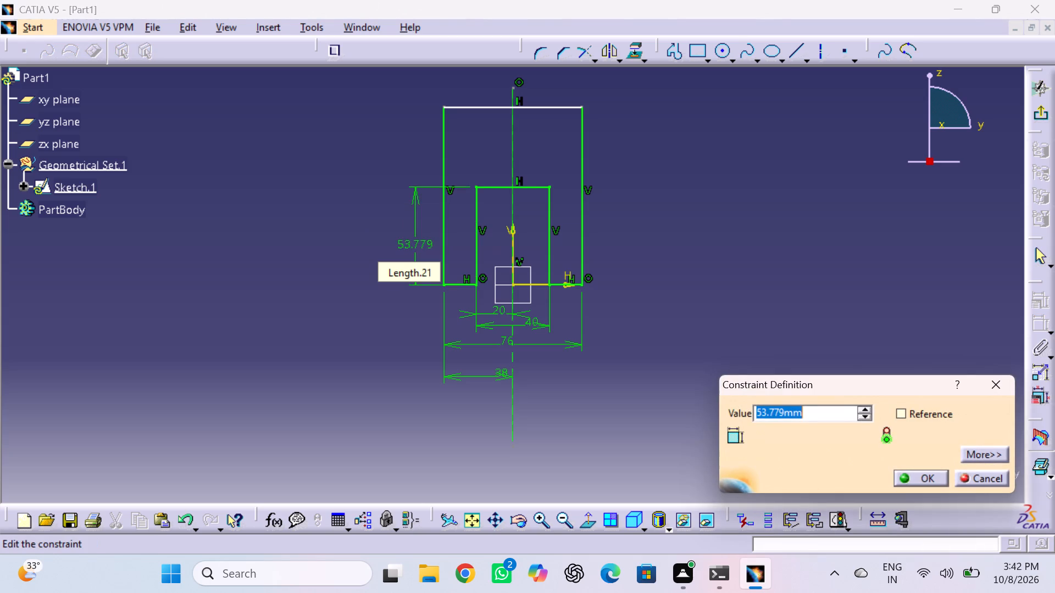
{"action": "key", "text": "4"}
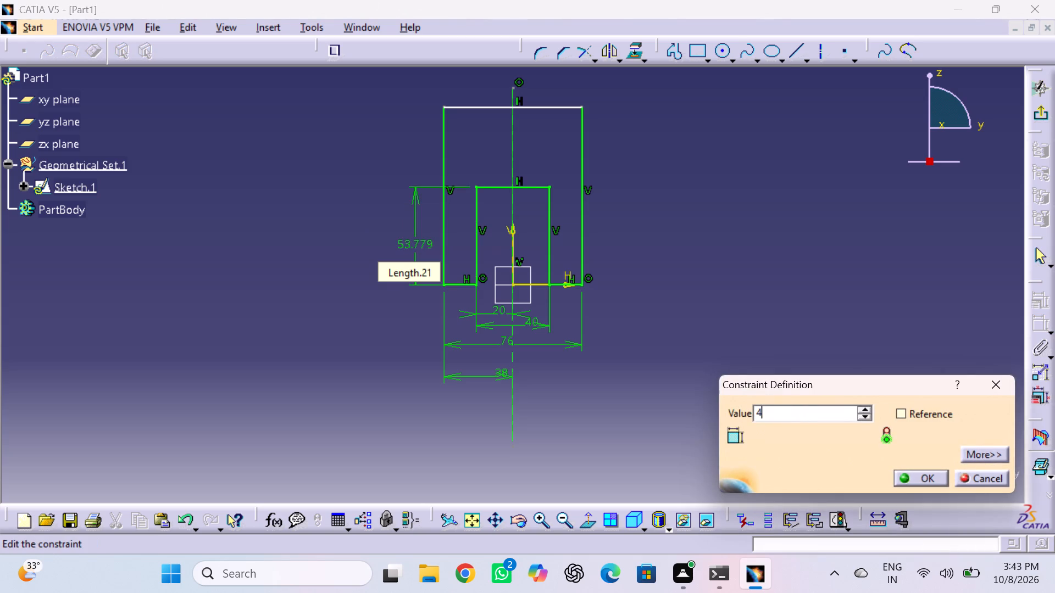
{"action": "key", "text": "8"}
{"action": "key", "text": "Return"}
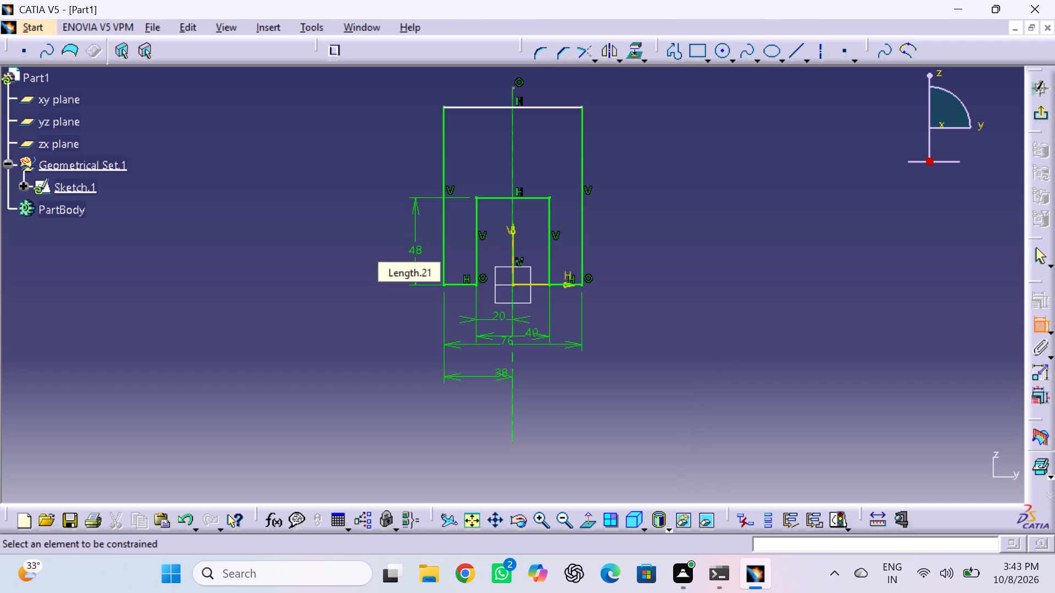
Dimension the outer height between the profile's top edge and its bottom edge on the H axis, and set it to 84 mm.
{"action": "left_click", "coordinate": [543, 108]}
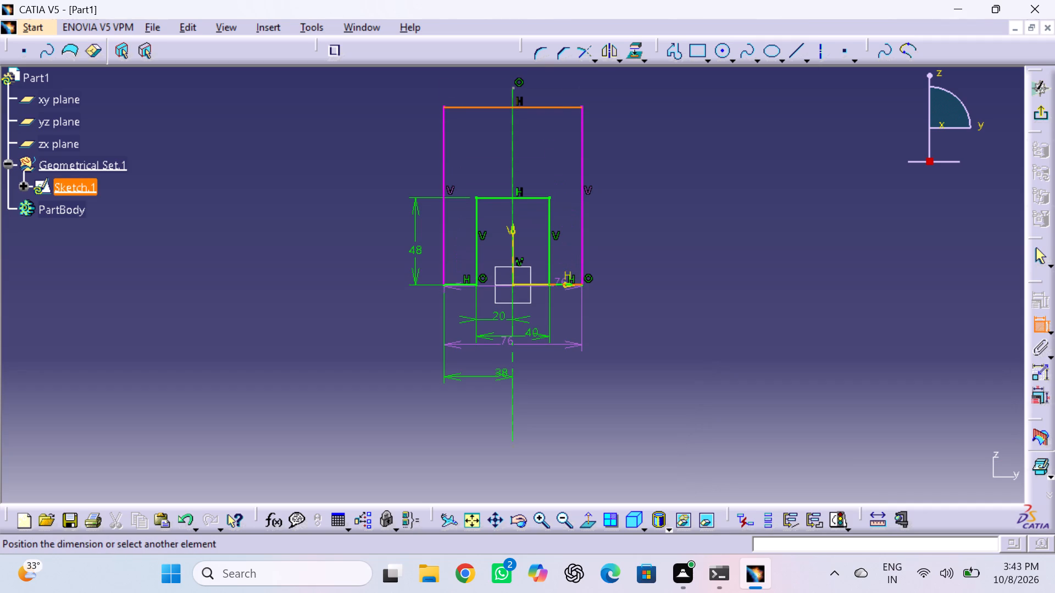
{"action": "left_click", "coordinate": [560, 286]}
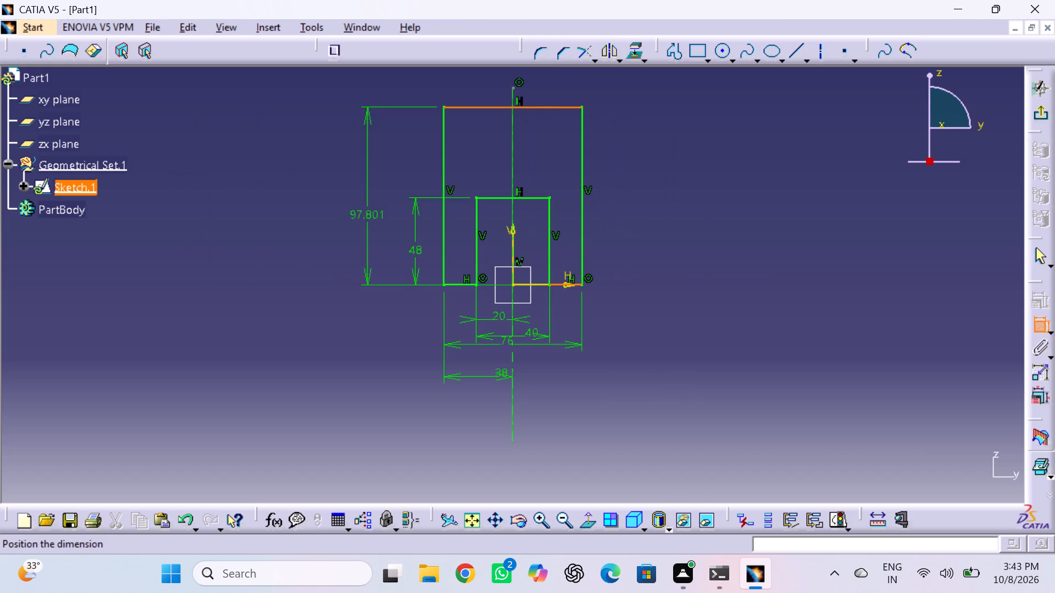
{"action": "left_click", "coordinate": [386, 214]}
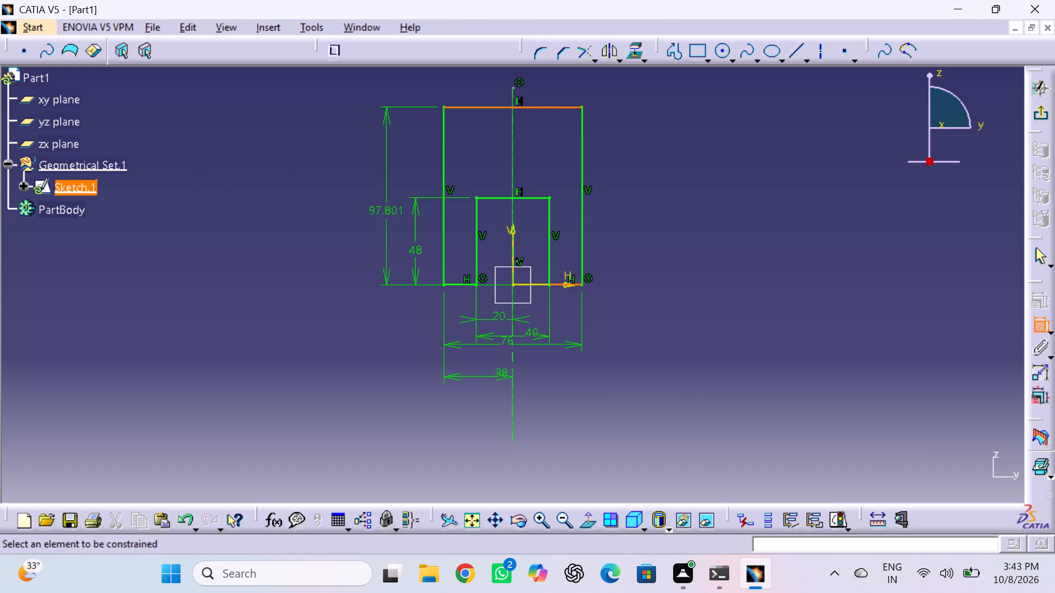
{"action": "double_click", "coordinate": [386, 209]}
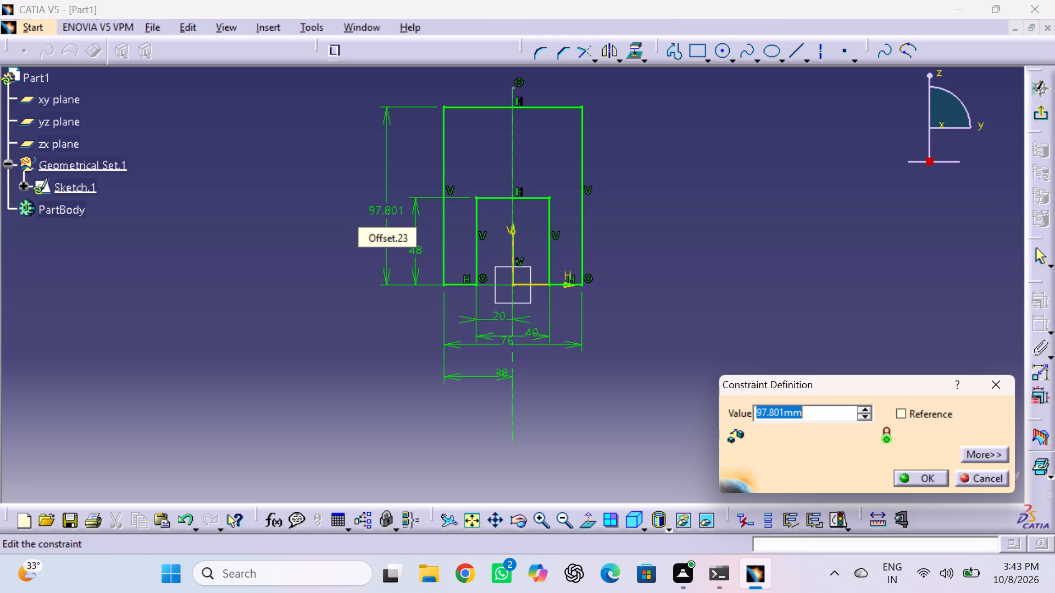
{"action": "type", "text": "84"}
{"action": "key", "text": "Return"}
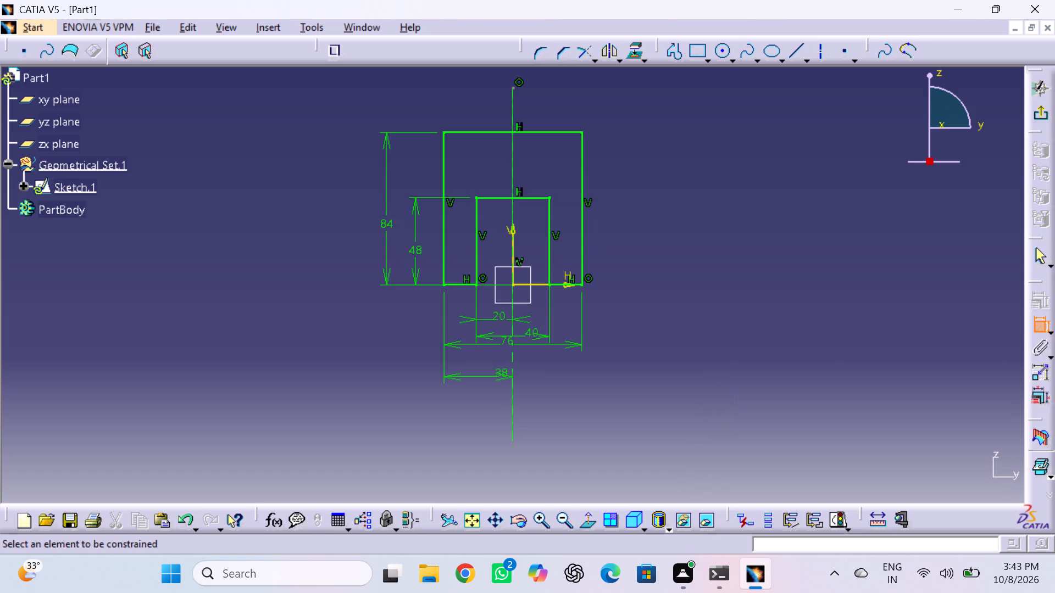
Sketch an upward-bulging three-point arc between the profile's two upper outer corners, passing through about H 10, V 121 mm.
{"action": "middle_click_drag", "start_coordinate": [540, 179], "coordinate": [543, 284]}
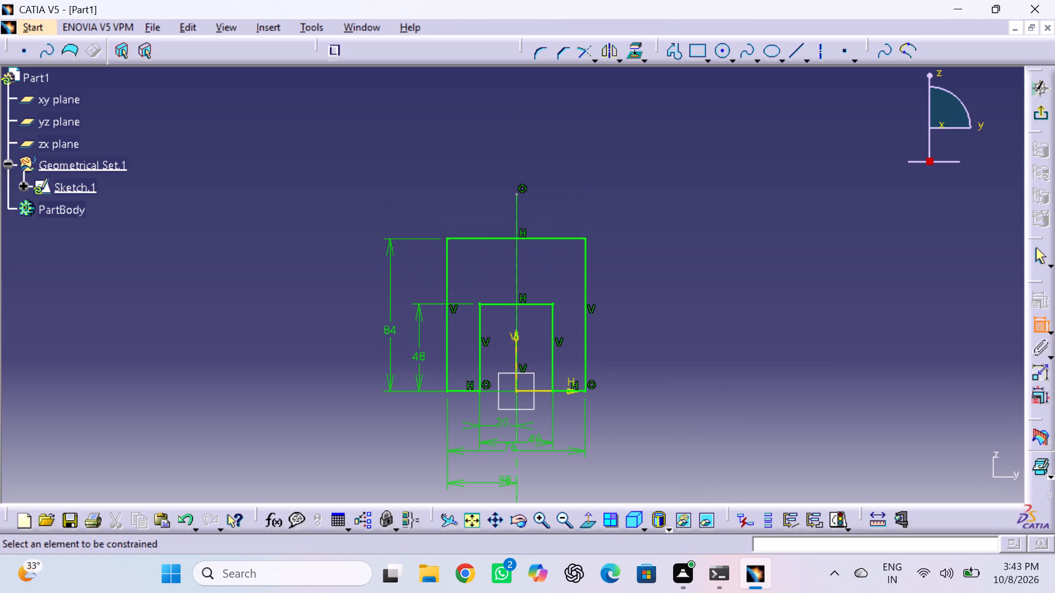
{"action": "left_click", "coordinate": [729, 58]}
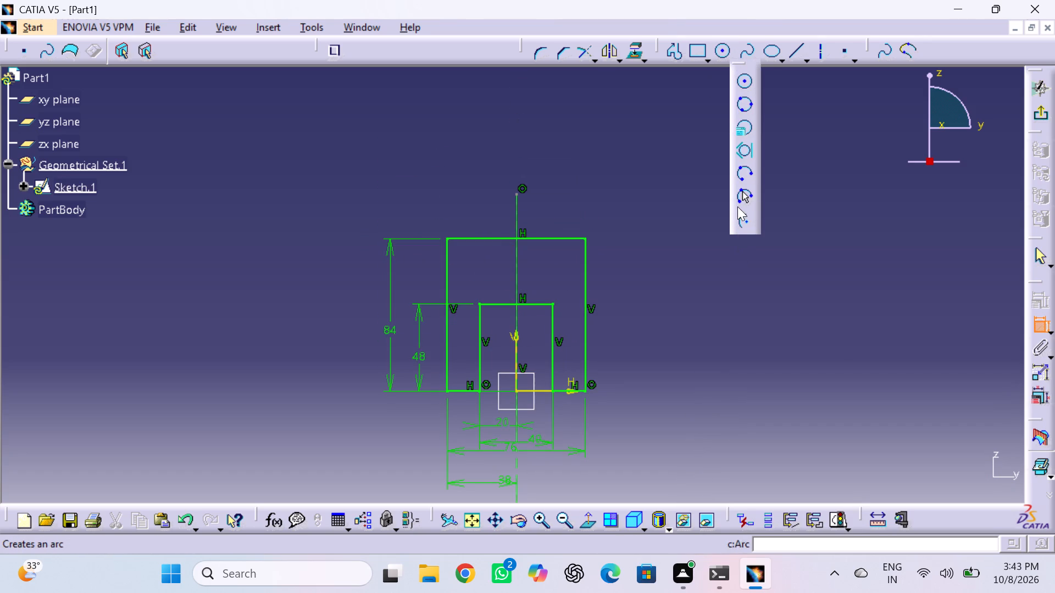
{"action": "left_click", "coordinate": [737, 193]}
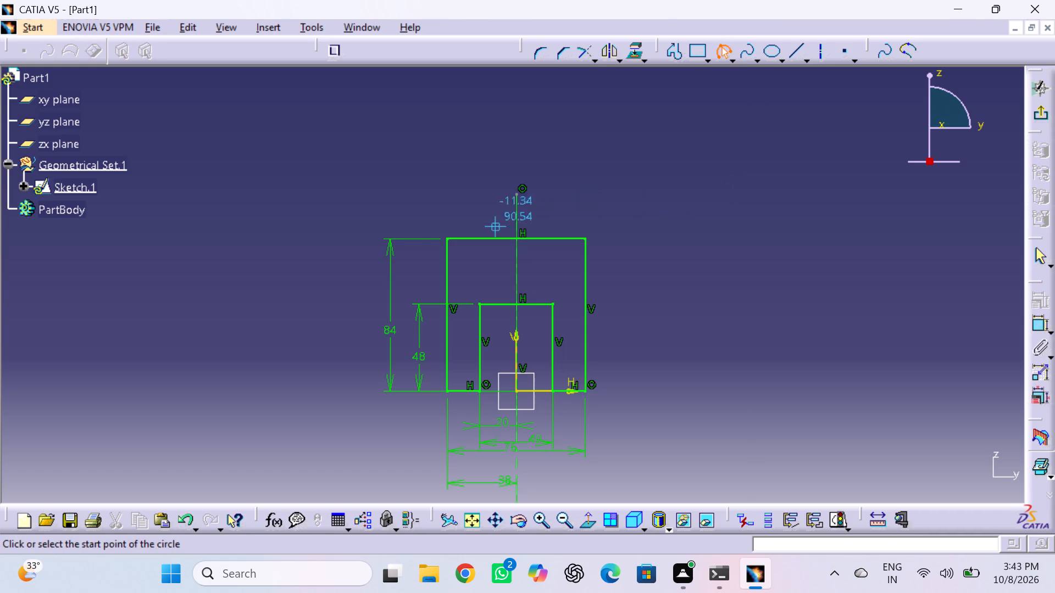
{"action": "left_click", "coordinate": [446, 236]}
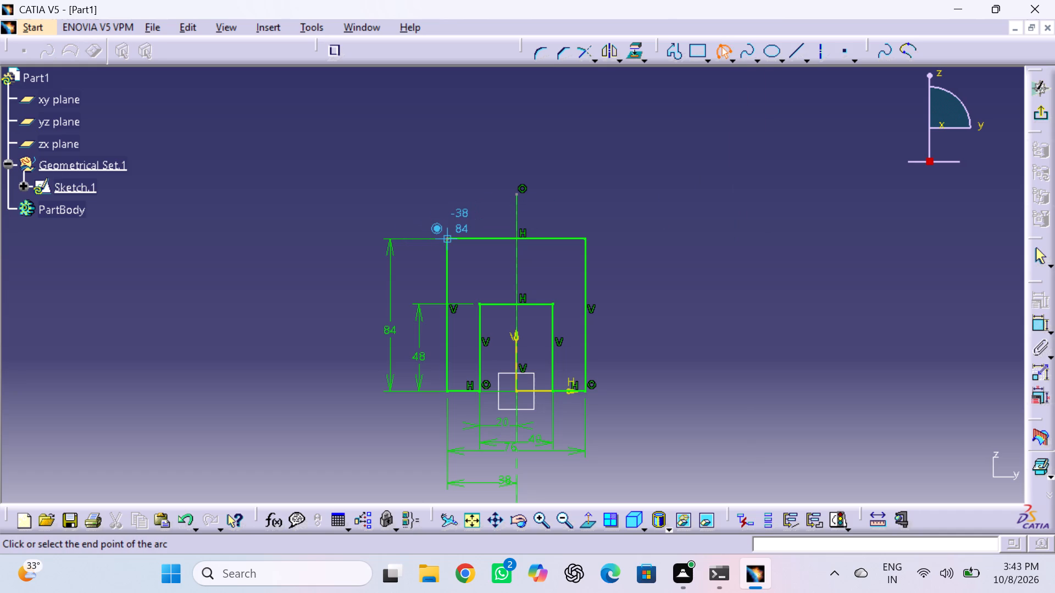
{"action": "left_click", "coordinate": [588, 240]}
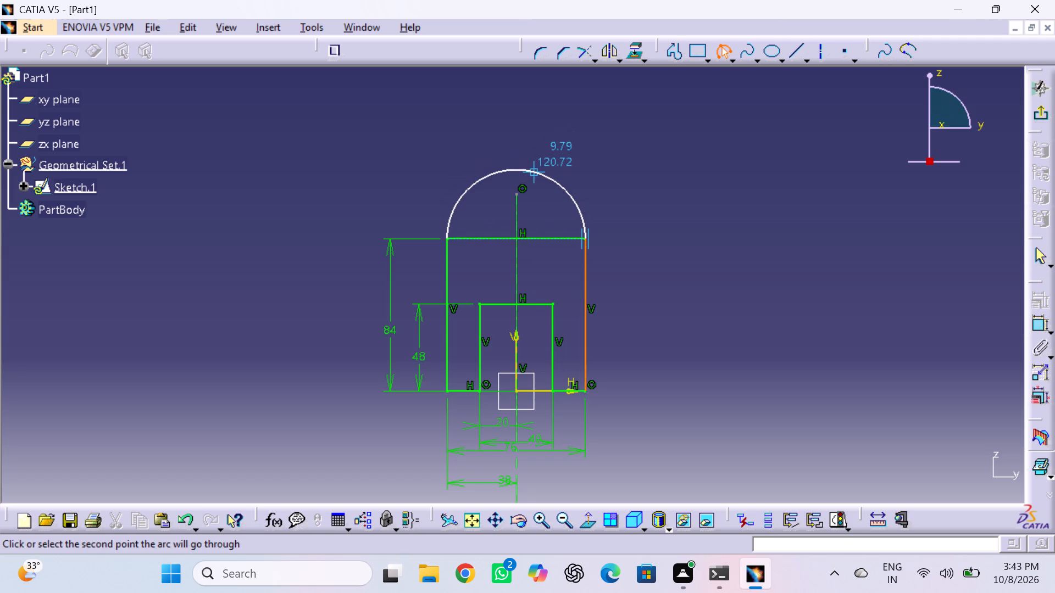
{"action": "left_click", "coordinate": [534, 171]}
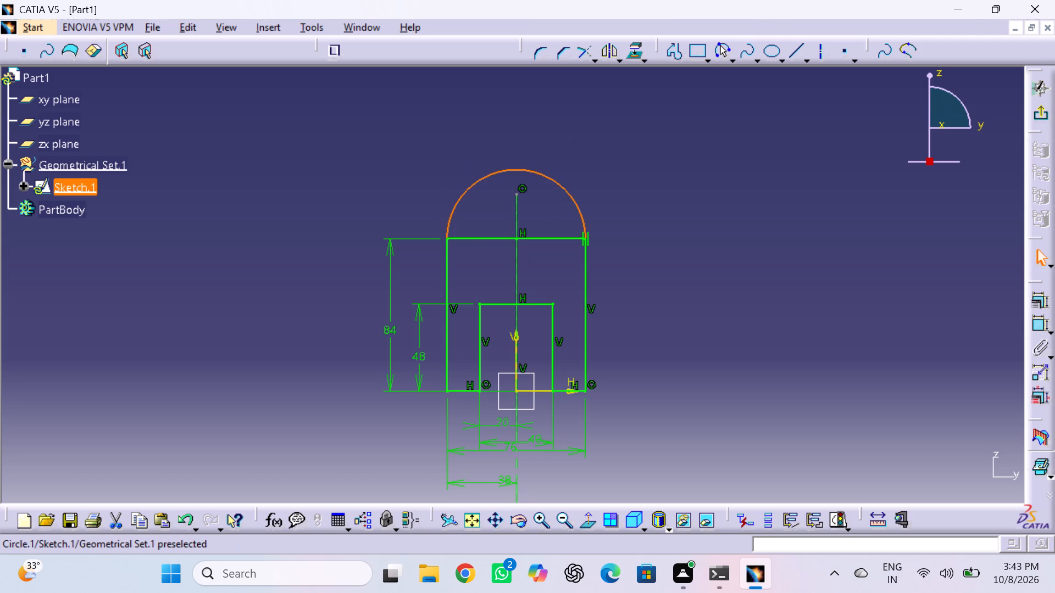
Check the top arc's circle definition without changing it.
{"action": "left_click", "coordinate": [646, 170]}
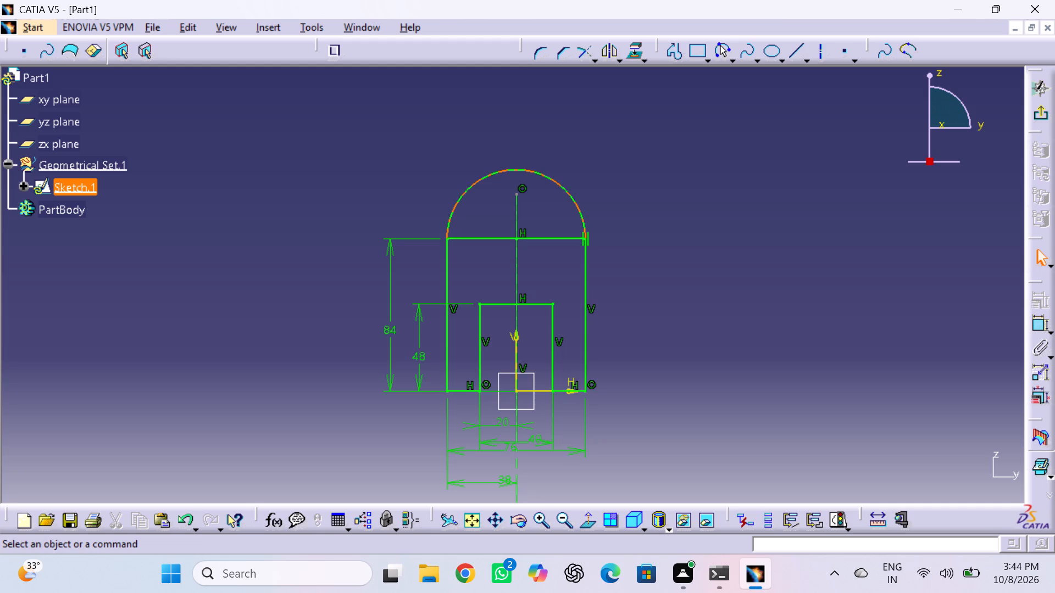
{"action": "double_click", "coordinate": [451, 212]}
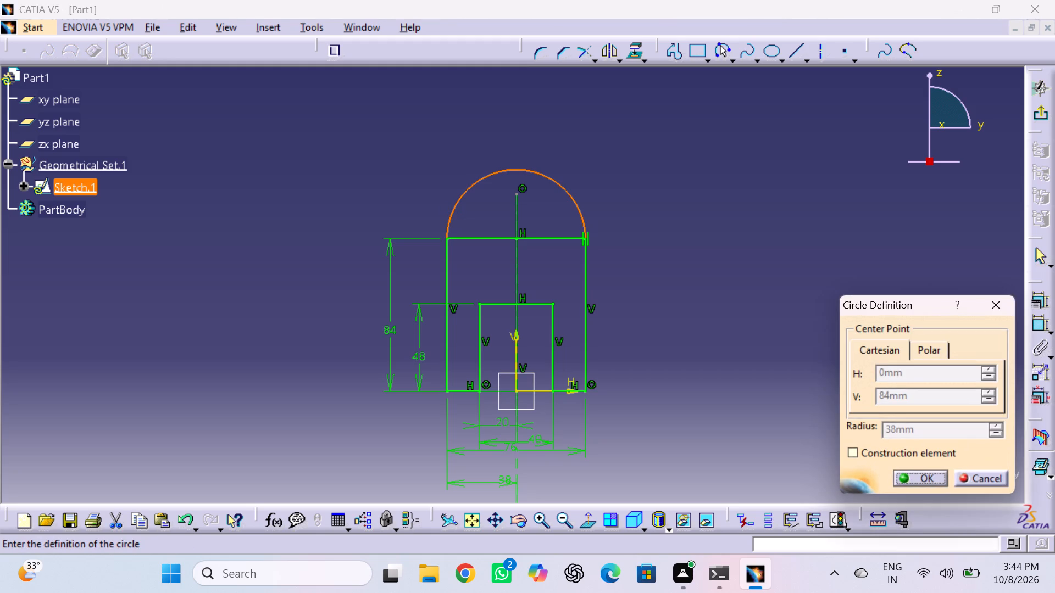
{"action": "left_click", "coordinate": [1003, 302]}
{"action": "left_click", "coordinate": [796, 237]}
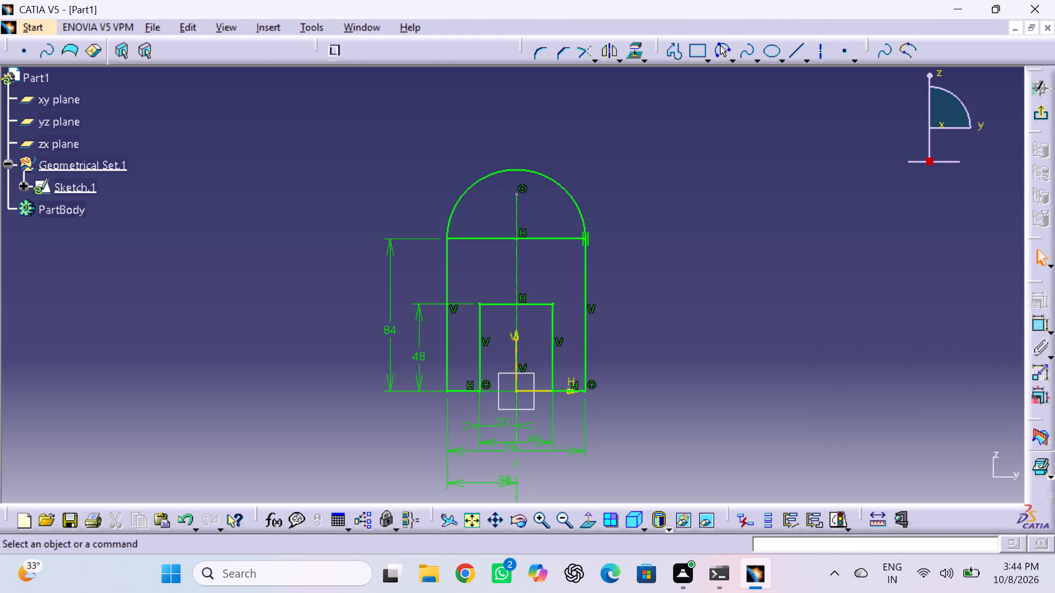
Constrain the top arc tangent to the profile's outer negative-H vertical side.
{"action": "left_click", "coordinate": [445, 265], "text": "ctrl"}
{"action": "left_click", "coordinate": [458, 201], "text": "ctrl"}
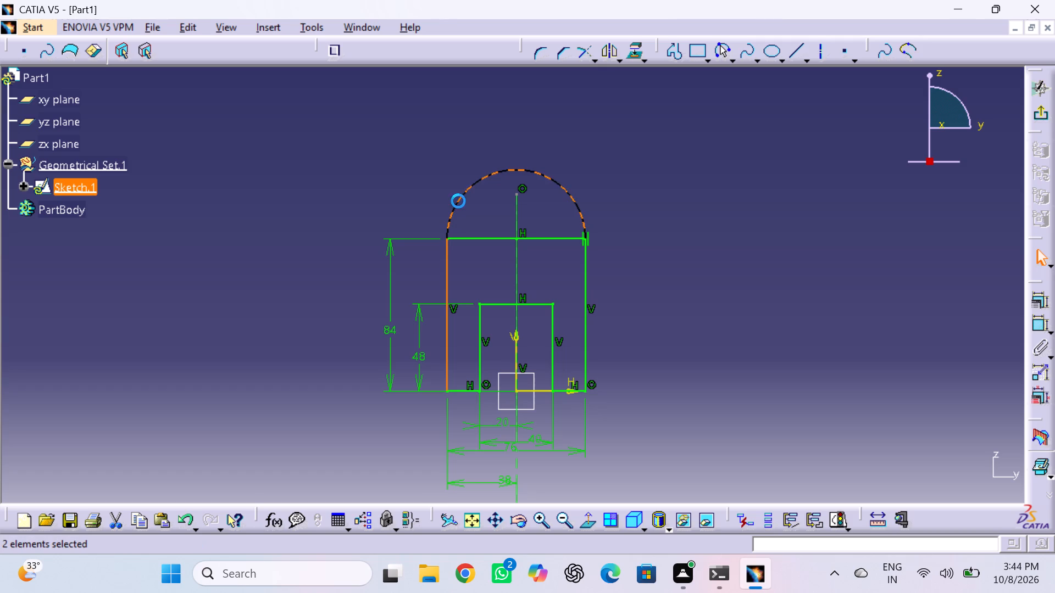
{"action": "left_click", "coordinate": [1041, 296]}
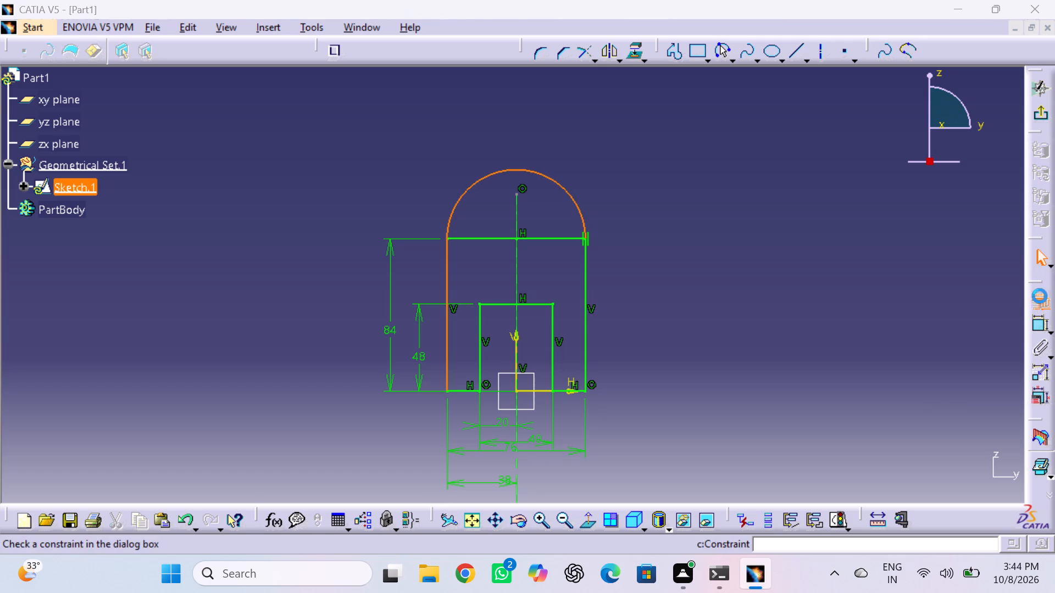
{"action": "left_click", "coordinate": [934, 357]}
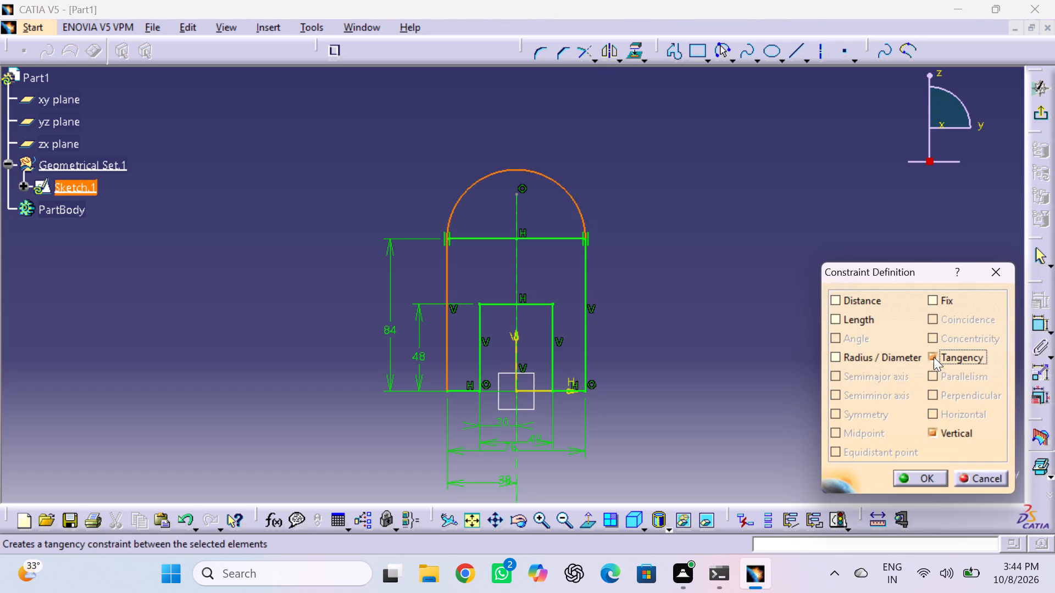
{"action": "left_click", "coordinate": [921, 479]}
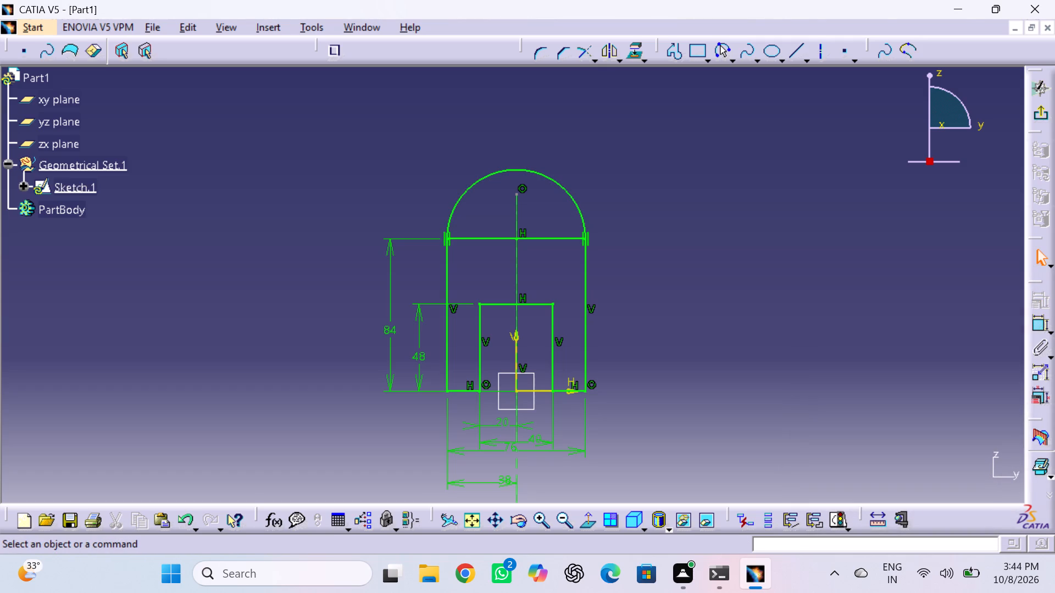
Delete the horizontal line beneath the top arc that joins the two outer vertical sides.
{"action": "left_click", "coordinate": [491, 238]}
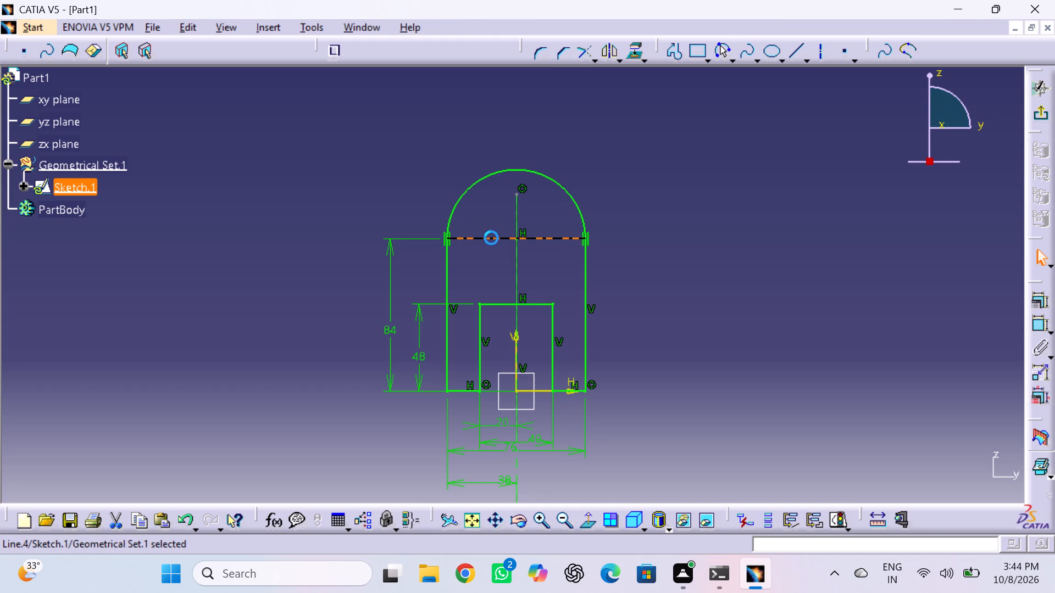
{"action": "key", "text": "Delete"}
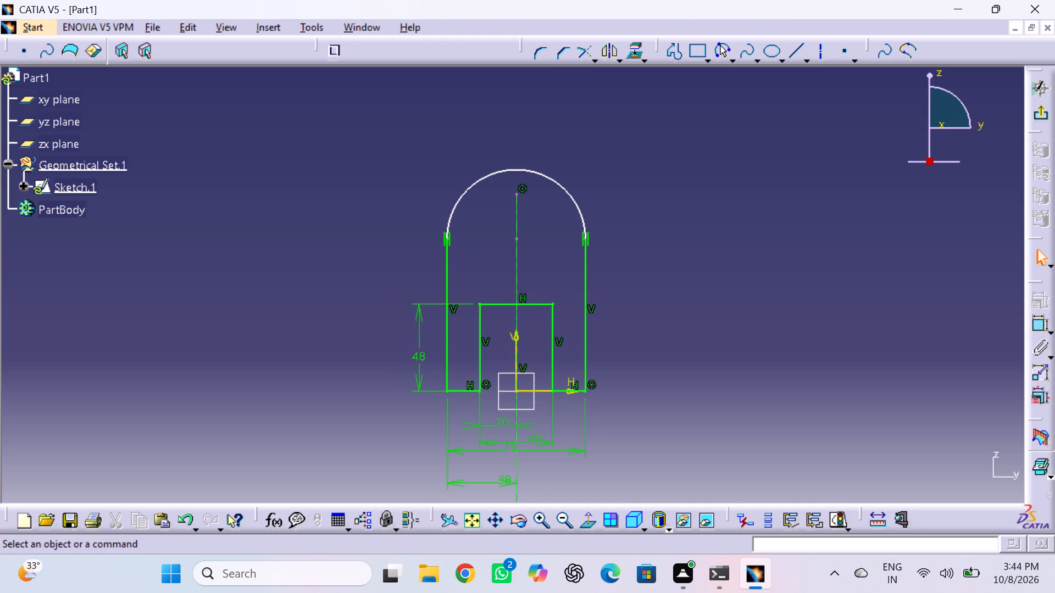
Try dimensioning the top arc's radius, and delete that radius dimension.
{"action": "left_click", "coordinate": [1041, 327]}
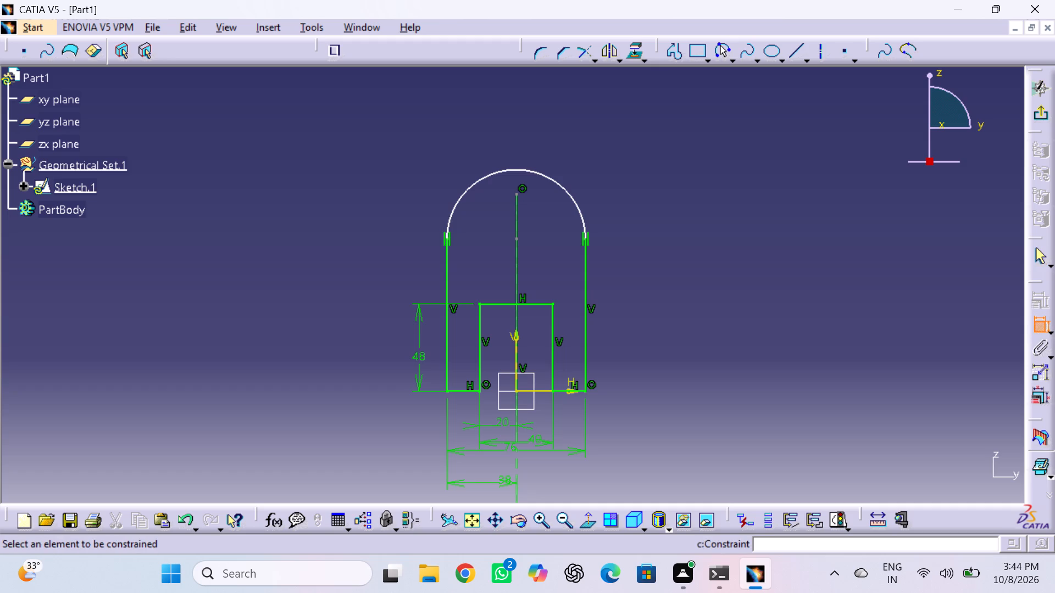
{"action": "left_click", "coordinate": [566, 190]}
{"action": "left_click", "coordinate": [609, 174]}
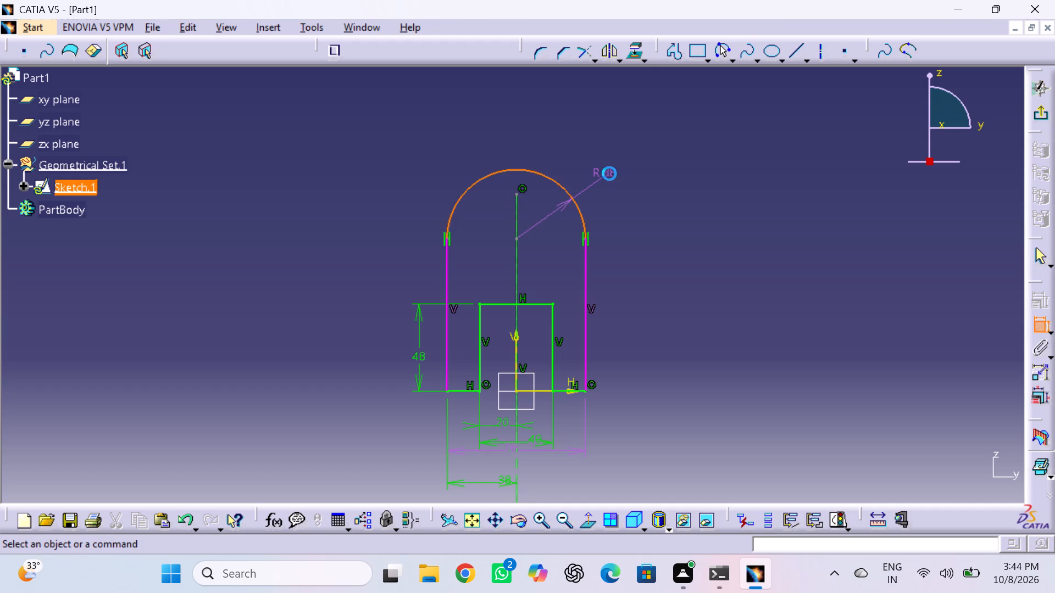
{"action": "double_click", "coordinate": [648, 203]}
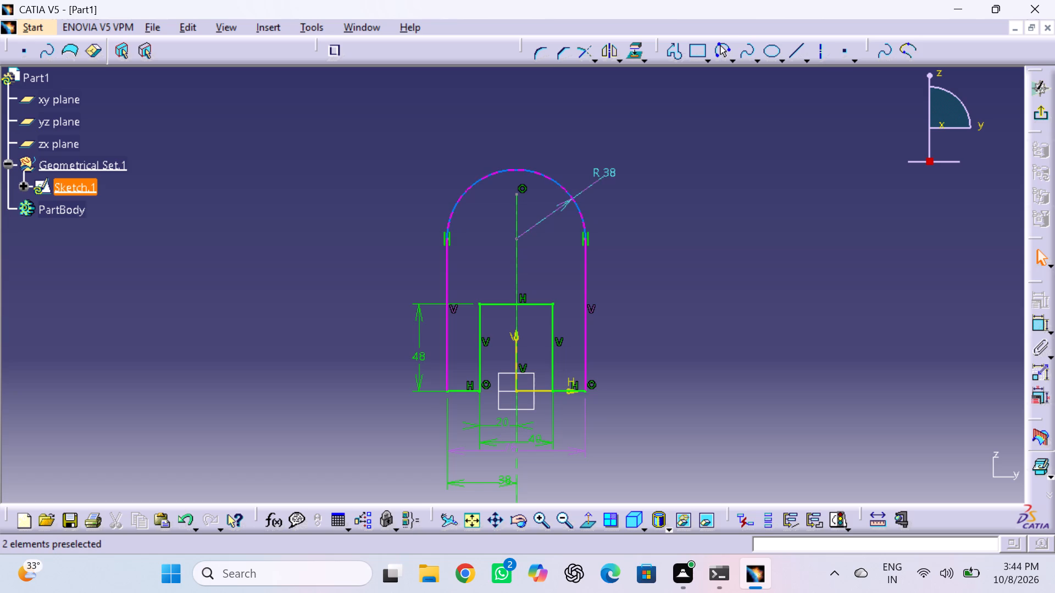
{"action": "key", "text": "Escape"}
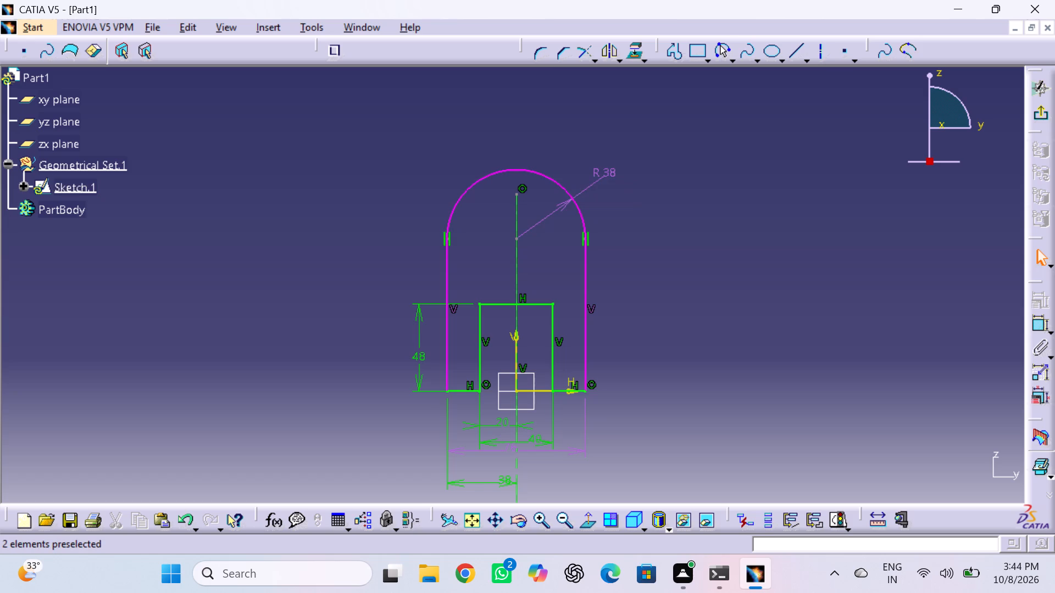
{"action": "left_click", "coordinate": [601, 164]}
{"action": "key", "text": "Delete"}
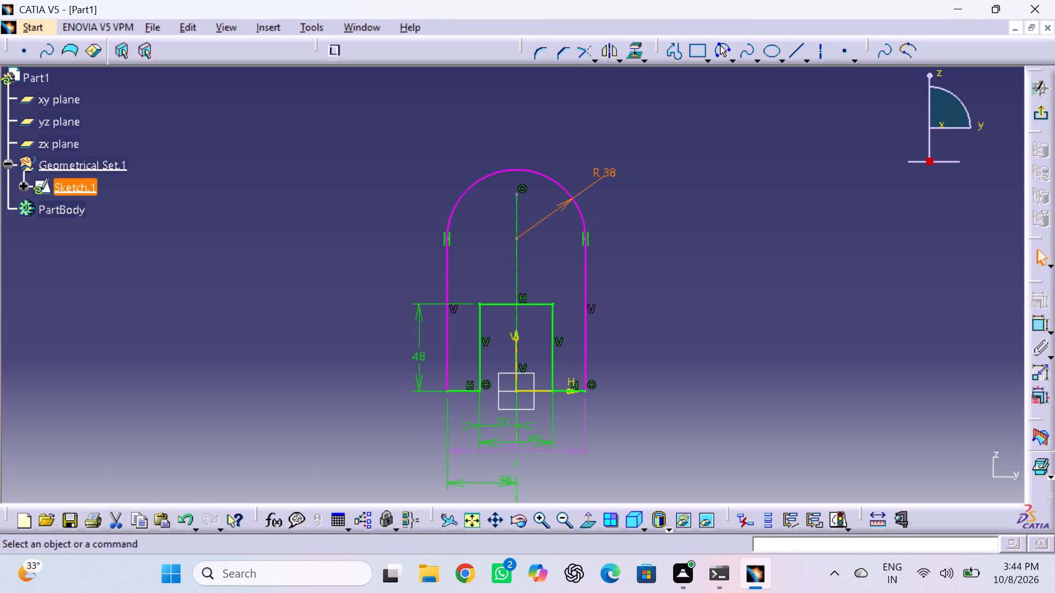
Stretch the vertical axis line's upper endpoint upward beyond the arc, about 63 mm above the arc's centre.
{"action": "left_click_drag", "start_coordinate": [518, 197], "coordinate": [518, 193]}
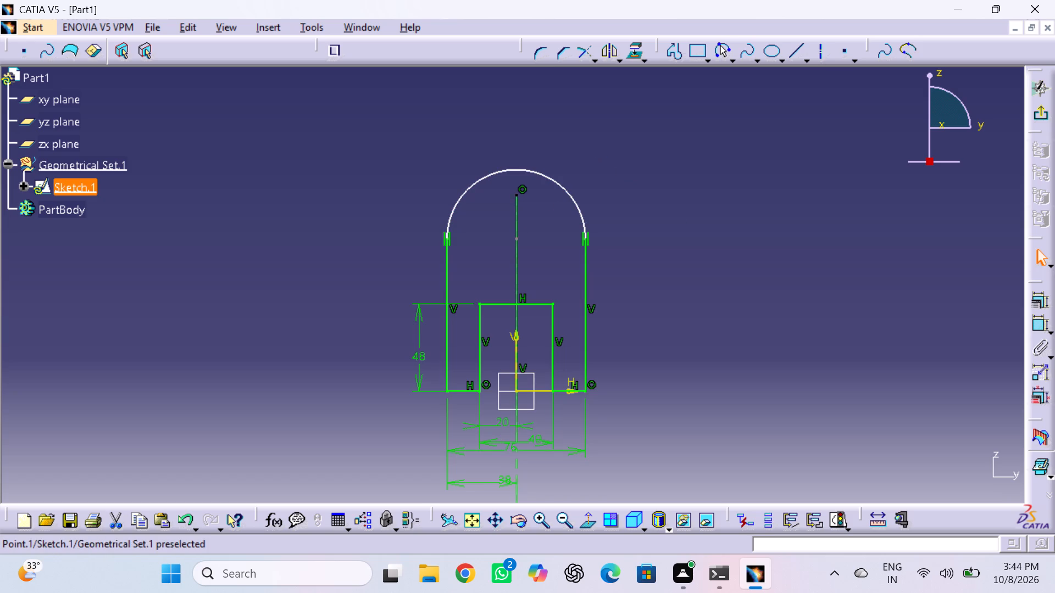
{"action": "left_click_drag", "start_coordinate": [518, 193], "coordinate": [524, 125]}
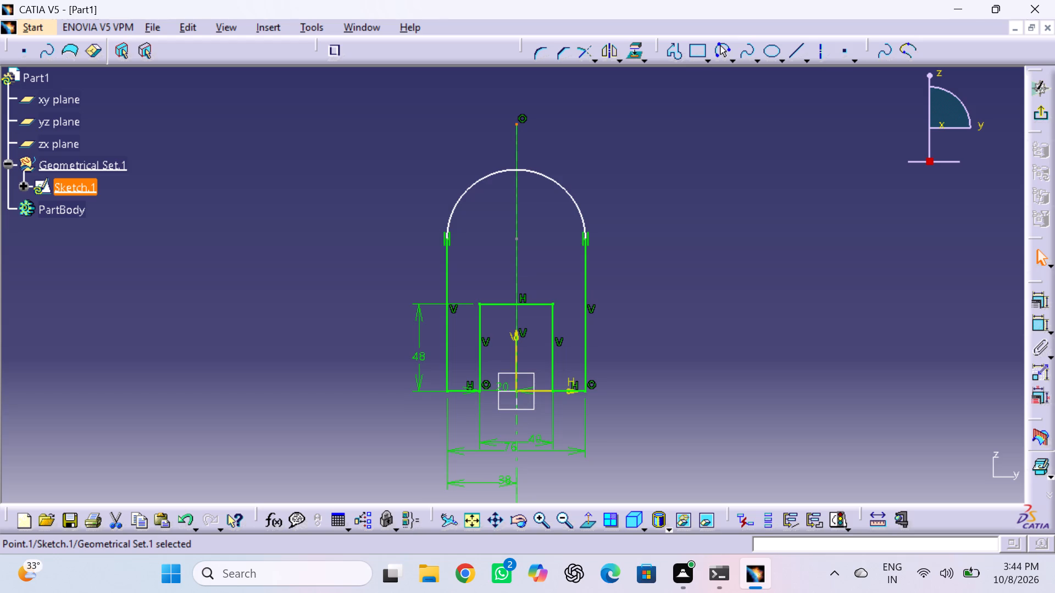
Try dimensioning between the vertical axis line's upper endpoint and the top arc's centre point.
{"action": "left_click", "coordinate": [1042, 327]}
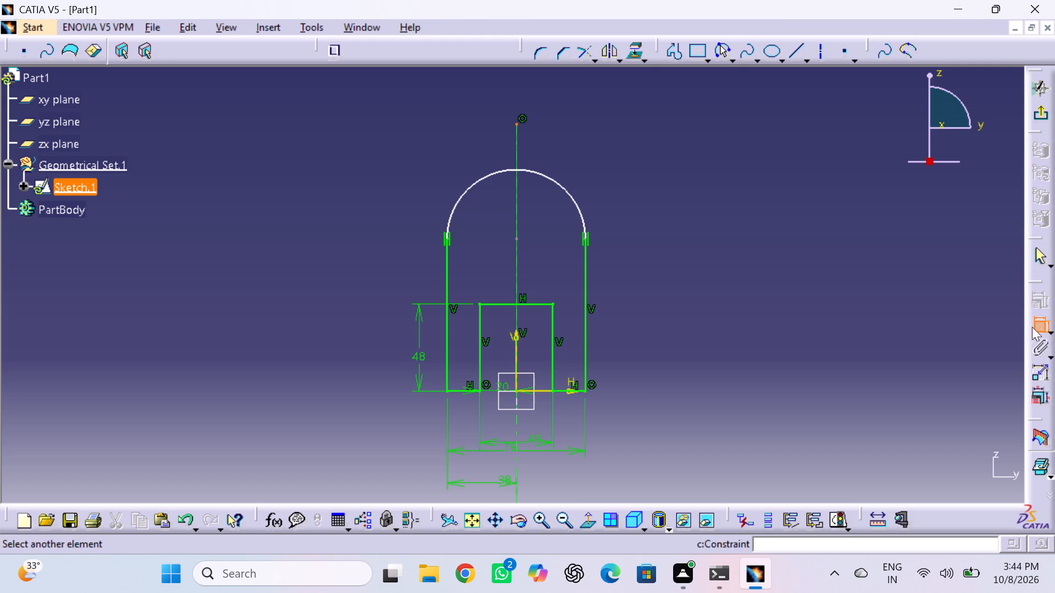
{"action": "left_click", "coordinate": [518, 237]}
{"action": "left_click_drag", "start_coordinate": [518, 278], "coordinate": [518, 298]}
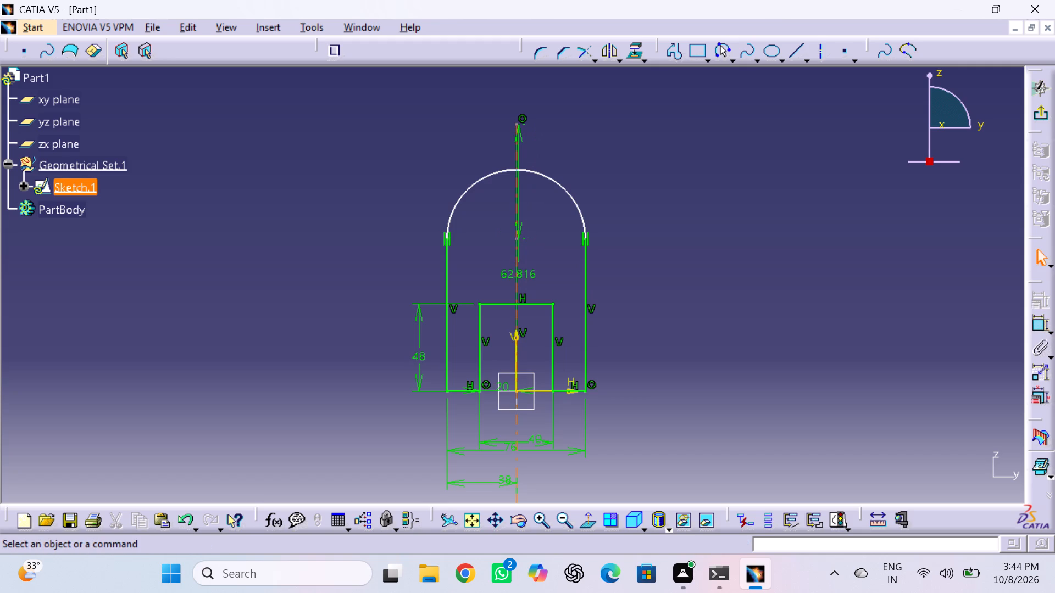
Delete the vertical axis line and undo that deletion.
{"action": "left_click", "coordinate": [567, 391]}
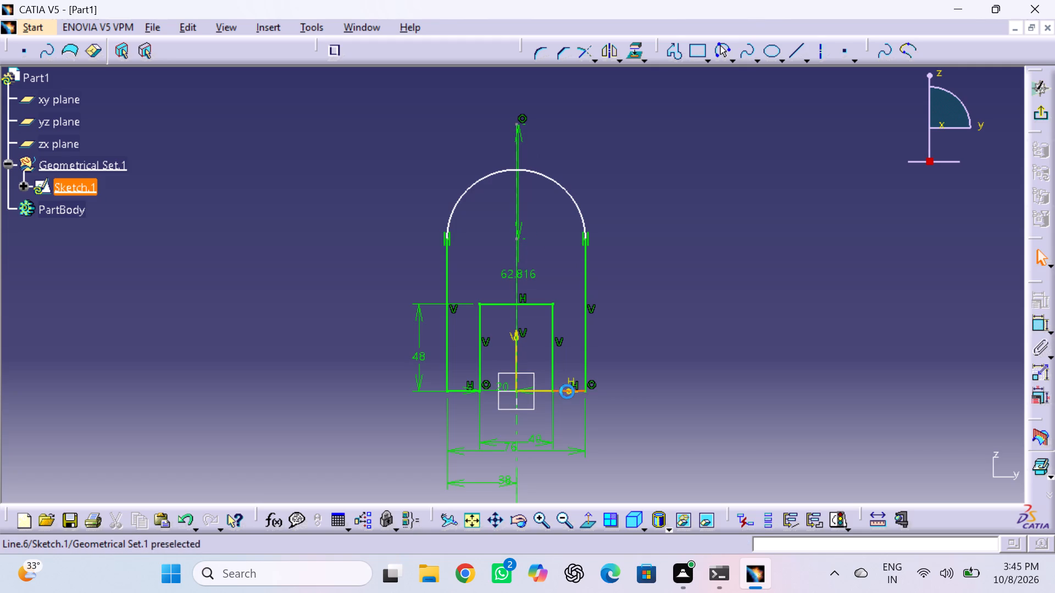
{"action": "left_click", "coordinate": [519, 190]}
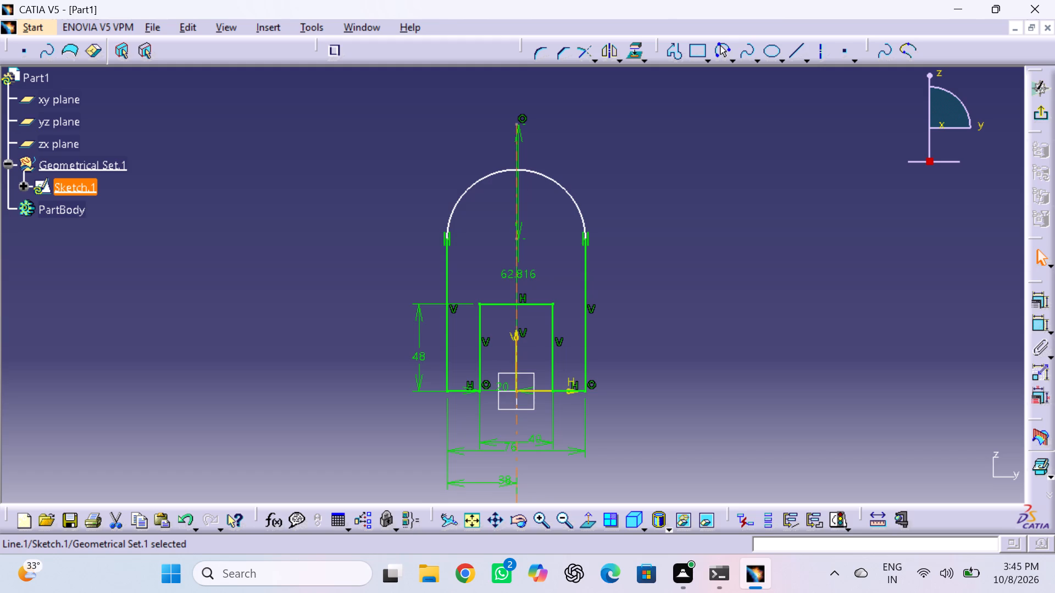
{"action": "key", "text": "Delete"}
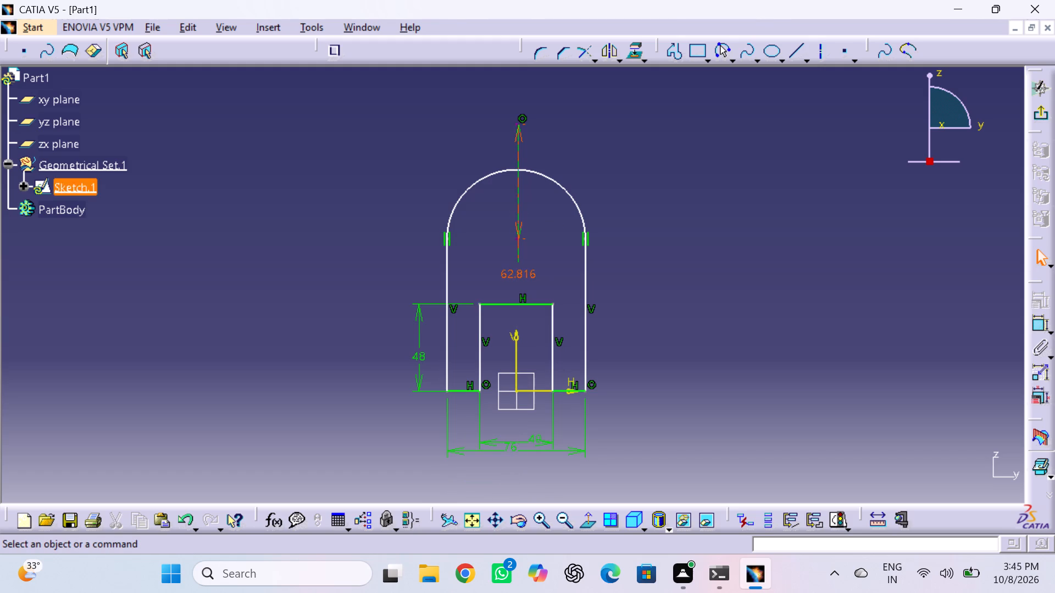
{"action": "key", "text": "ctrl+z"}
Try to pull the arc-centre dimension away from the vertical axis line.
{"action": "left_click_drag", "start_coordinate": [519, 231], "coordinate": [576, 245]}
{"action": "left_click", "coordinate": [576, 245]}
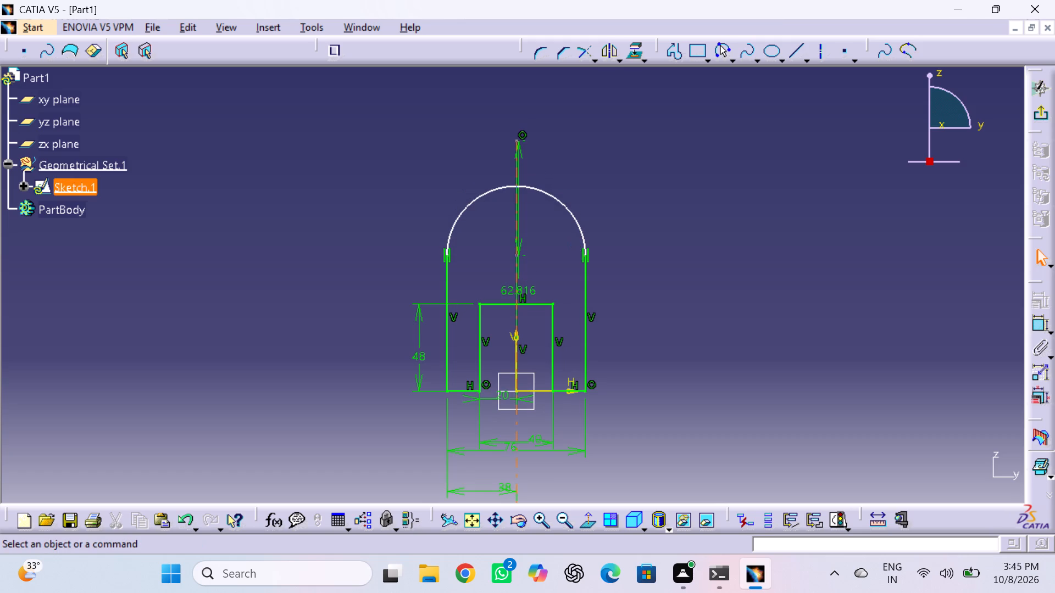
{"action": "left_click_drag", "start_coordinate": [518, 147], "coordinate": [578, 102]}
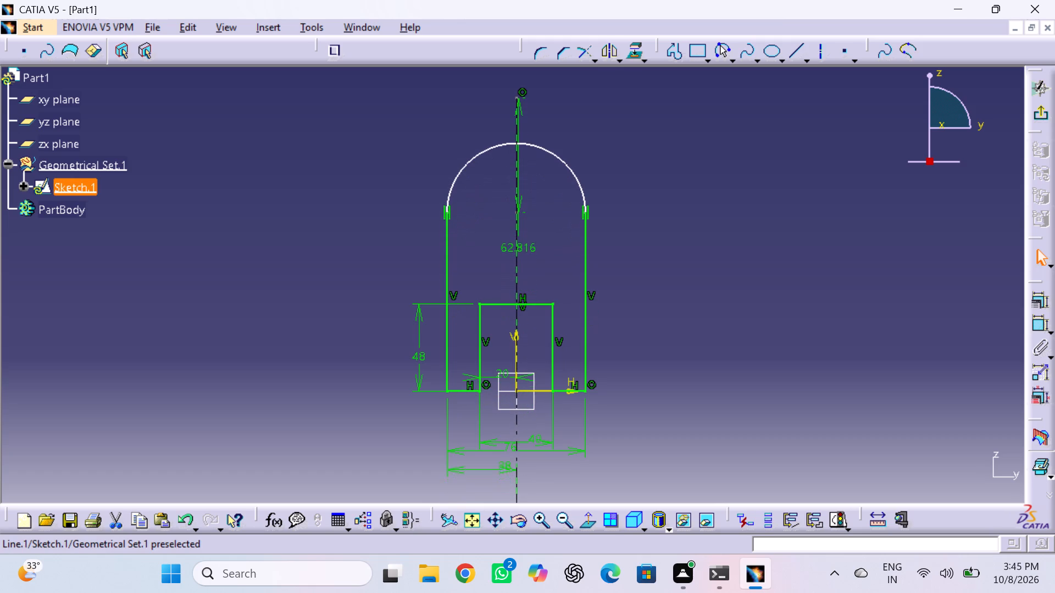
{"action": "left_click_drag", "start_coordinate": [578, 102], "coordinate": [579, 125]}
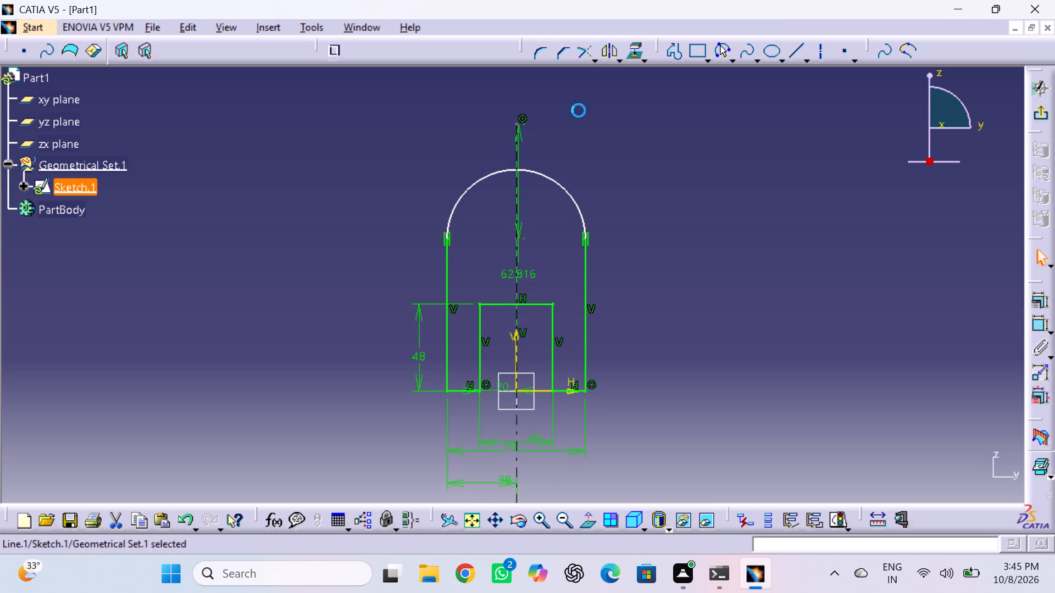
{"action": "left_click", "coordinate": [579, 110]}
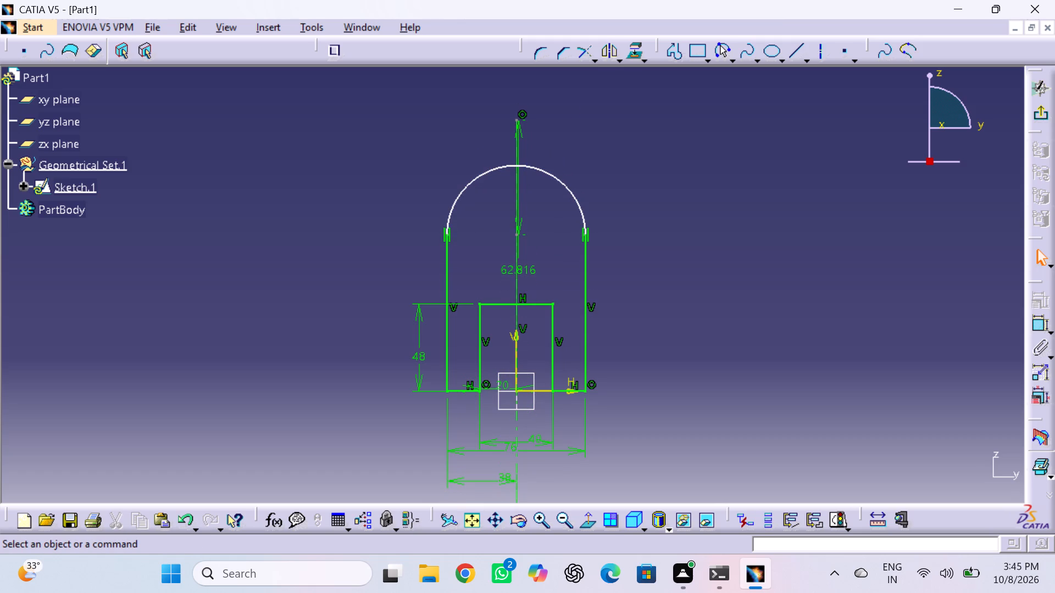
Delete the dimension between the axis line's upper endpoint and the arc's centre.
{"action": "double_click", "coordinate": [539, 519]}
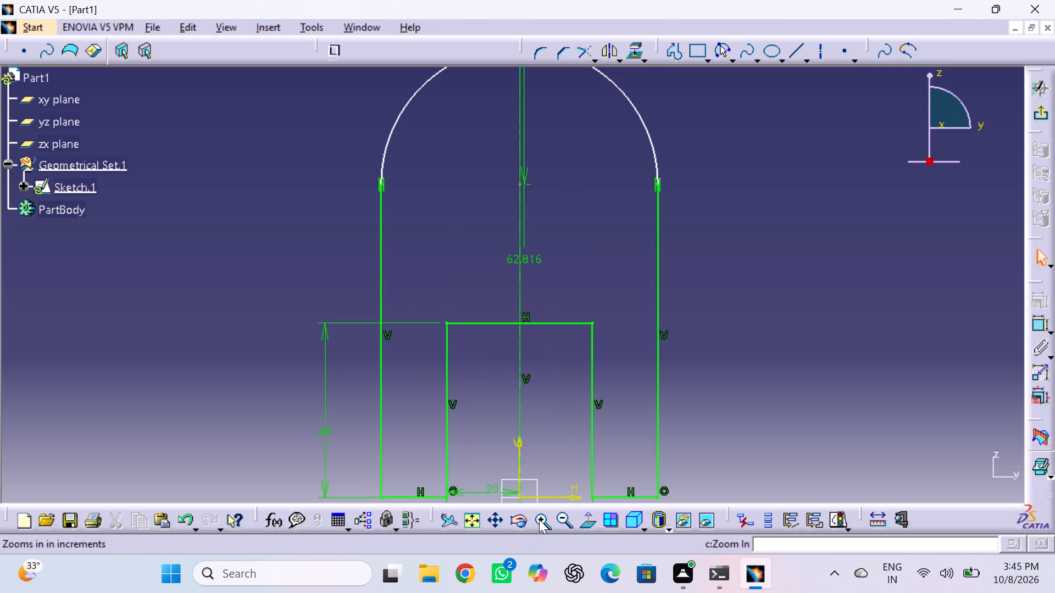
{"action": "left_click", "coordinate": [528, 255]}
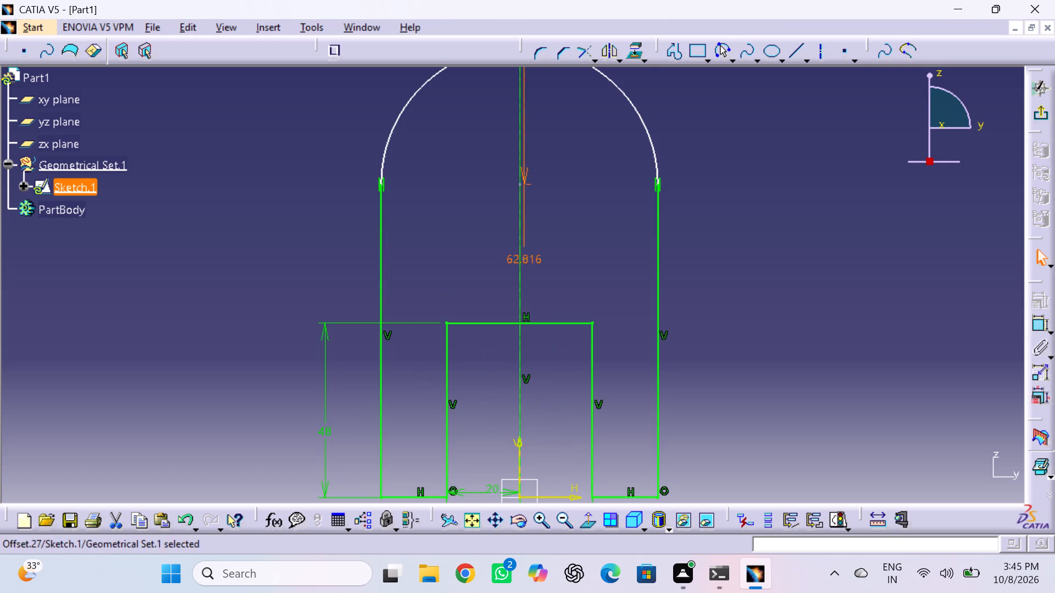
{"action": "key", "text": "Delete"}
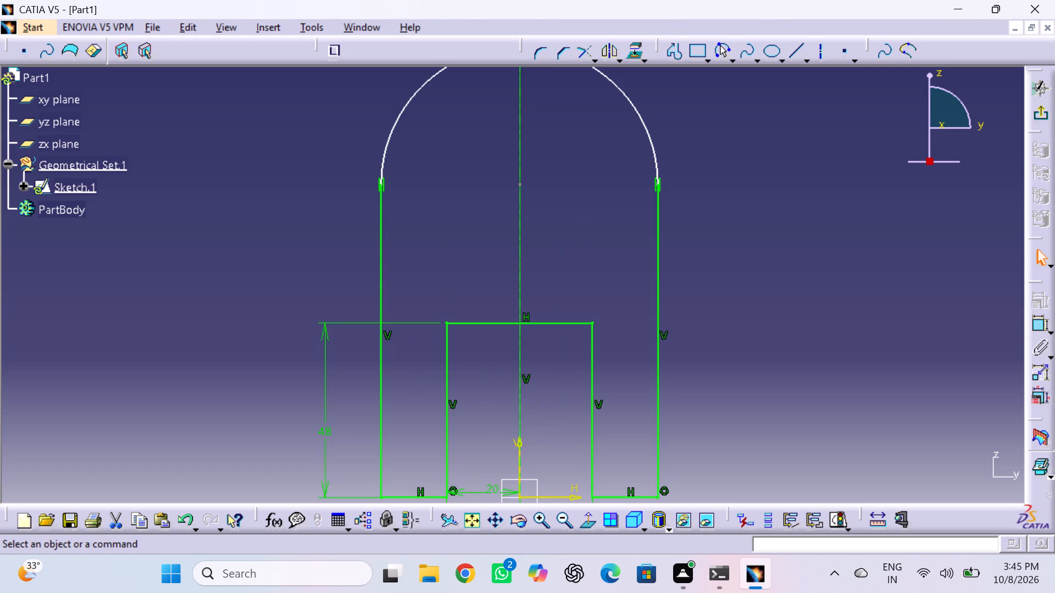
Dimension the height from the profile's bottom positive-H edge to the top arc's centre and set it to 84 mm.
{"action": "left_click", "coordinate": [565, 519]}
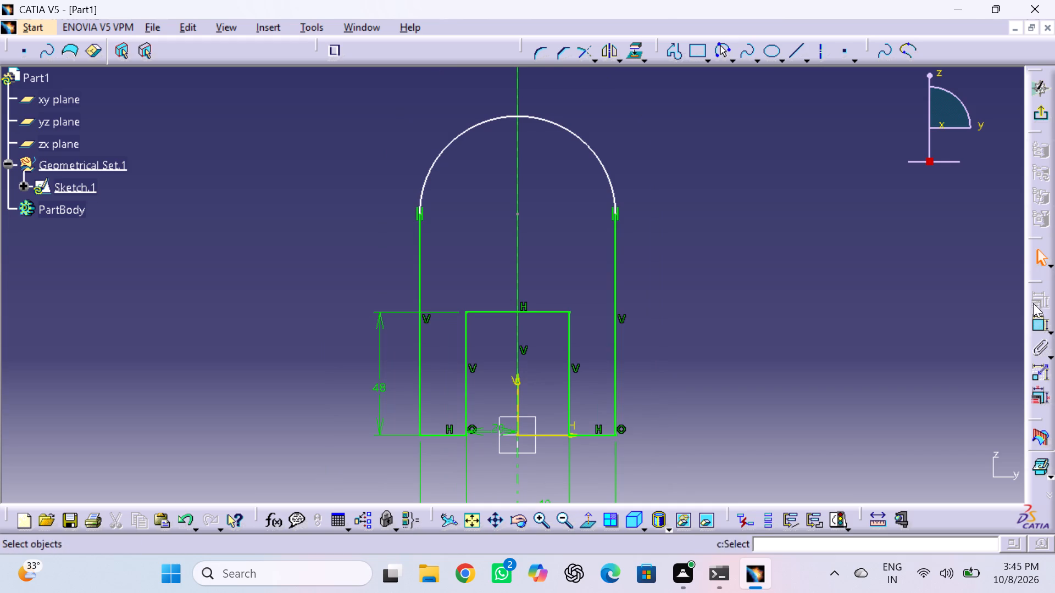
{"action": "left_click", "coordinate": [1043, 322]}
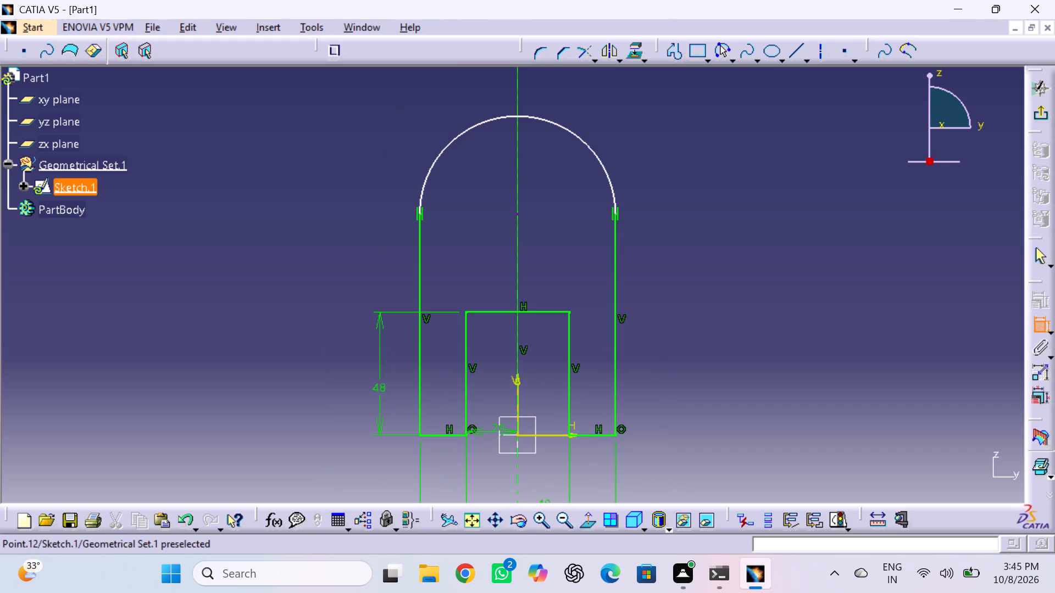
{"action": "left_click", "coordinate": [518, 215]}
{"action": "left_click", "coordinate": [602, 434]}
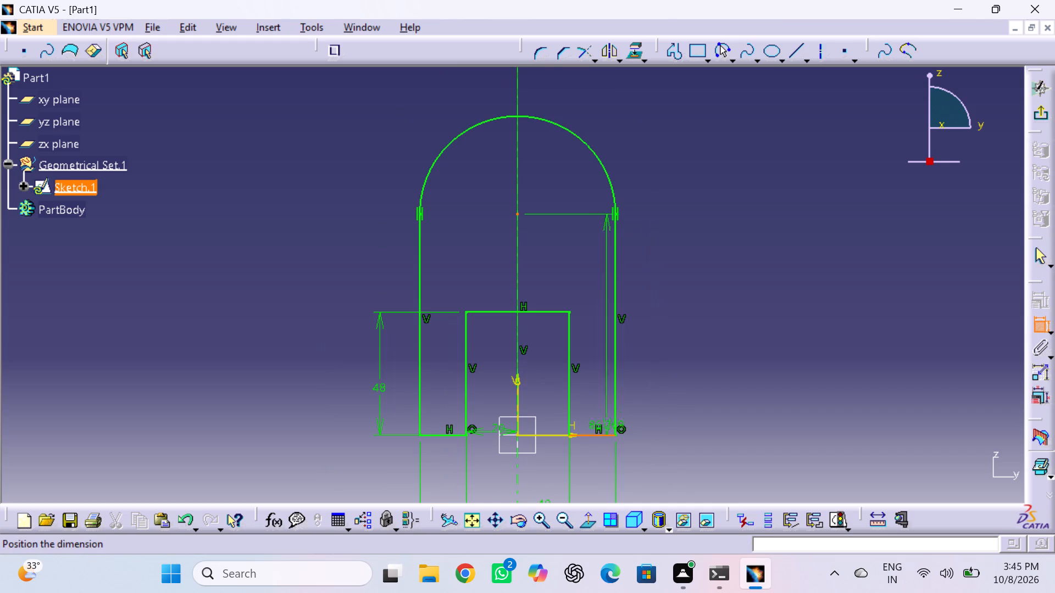
{"action": "left_click", "coordinate": [702, 328]}
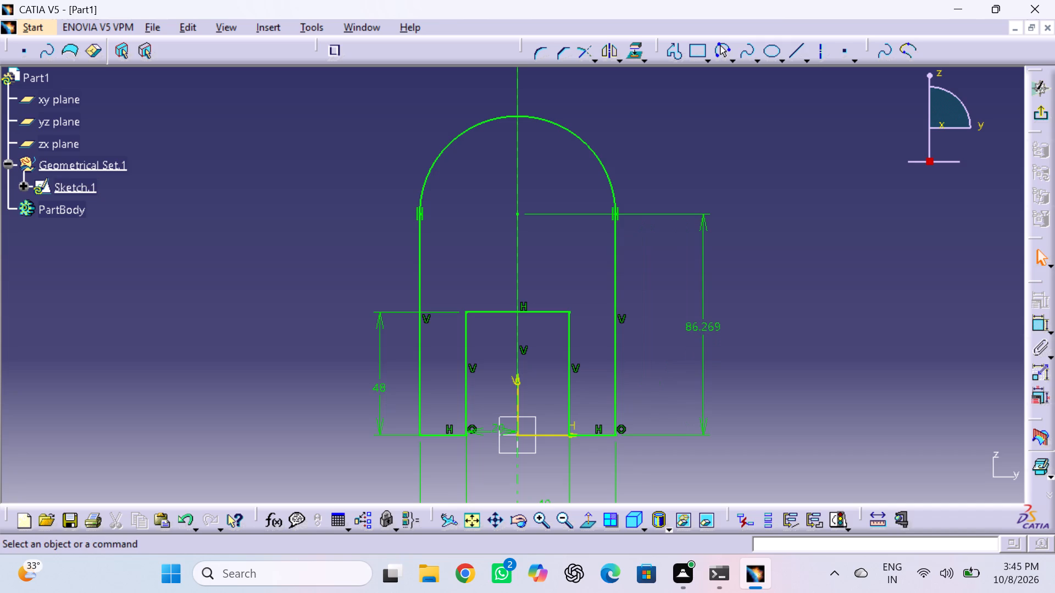
{"action": "double_click", "coordinate": [702, 328]}
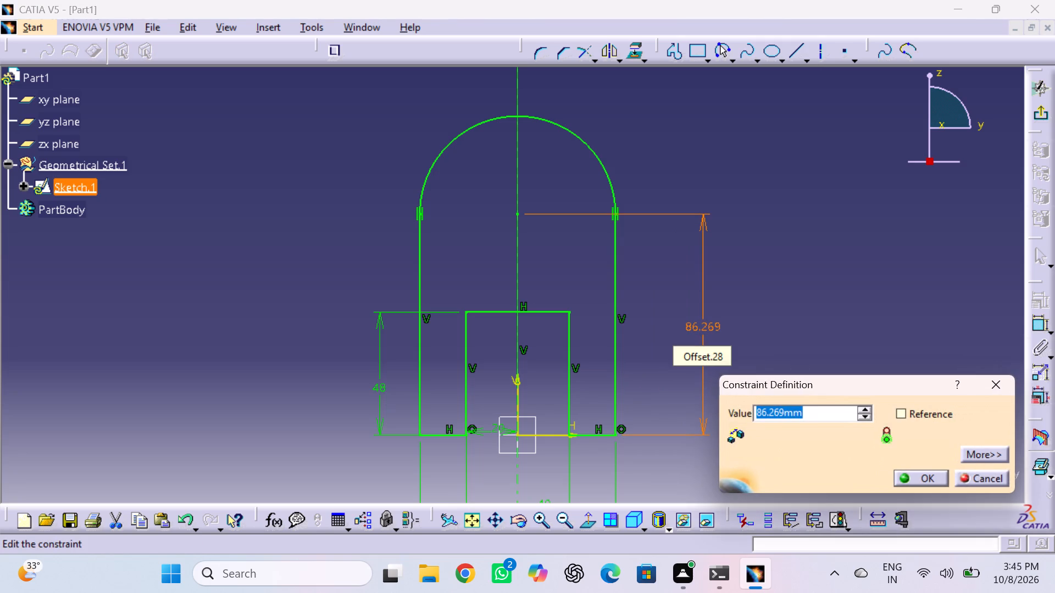
{"action": "type", "text": "84"}
{"action": "key", "text": "Return"}
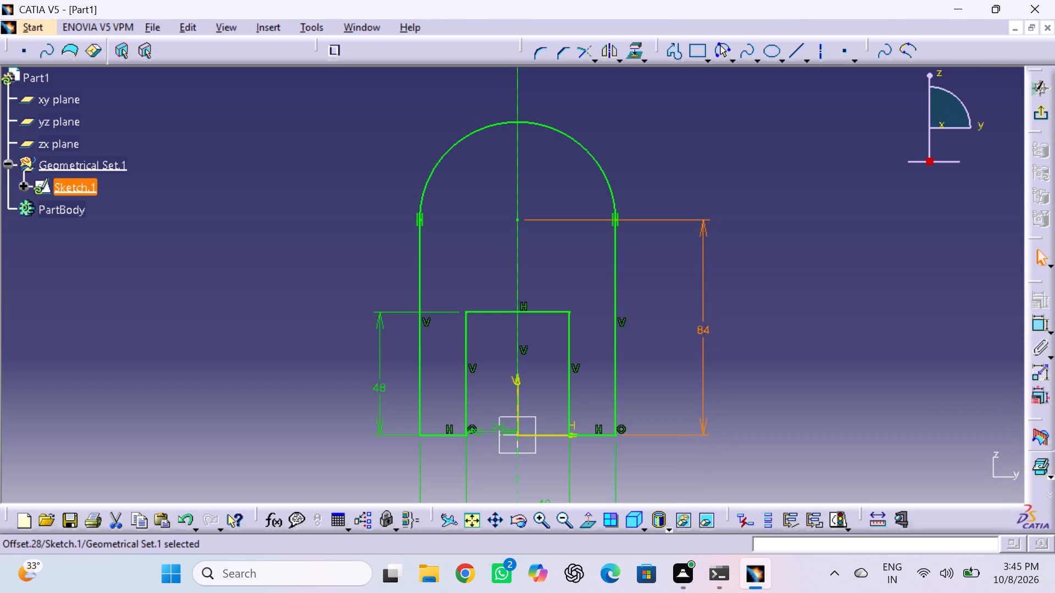
{"action": "left_click", "coordinate": [826, 228]}
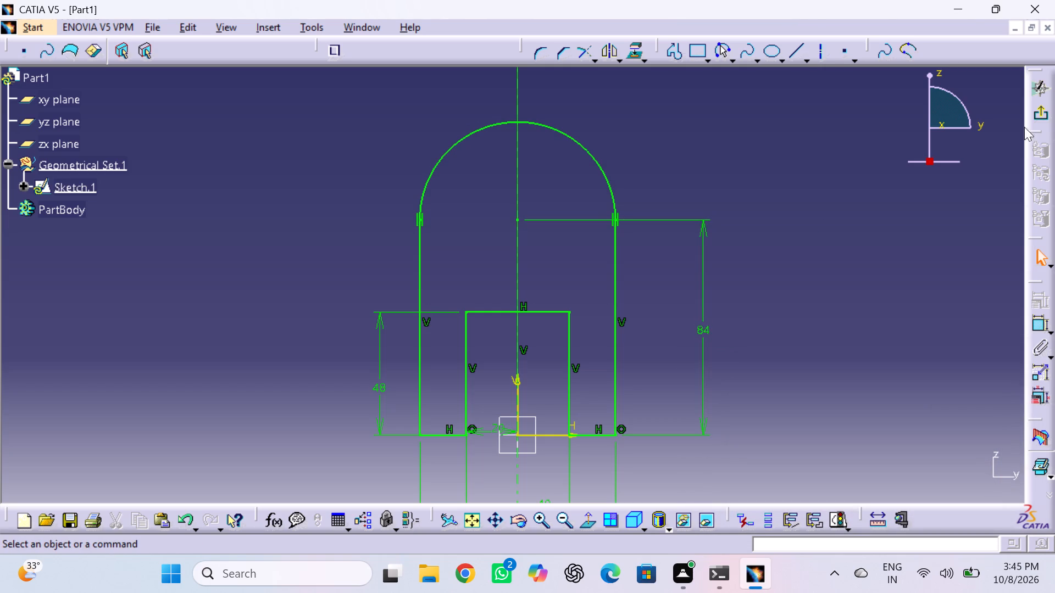
Leave the sketch and define a pad from the inverted-U profile with a 32 mm length and mirrored extent.
{"action": "left_click", "coordinate": [1043, 116]}
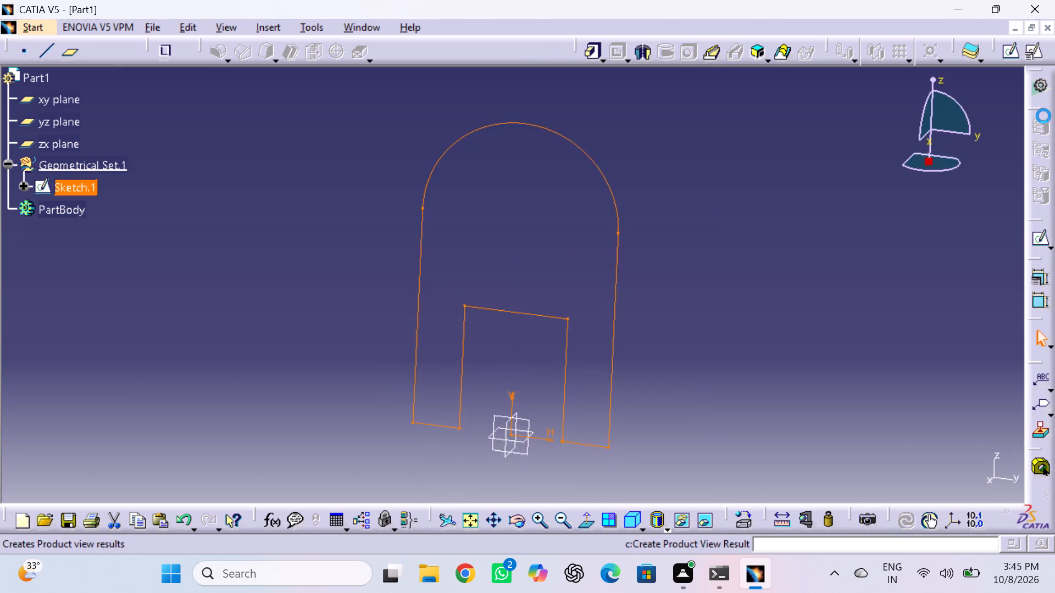
{"action": "left_click", "coordinate": [779, 237]}
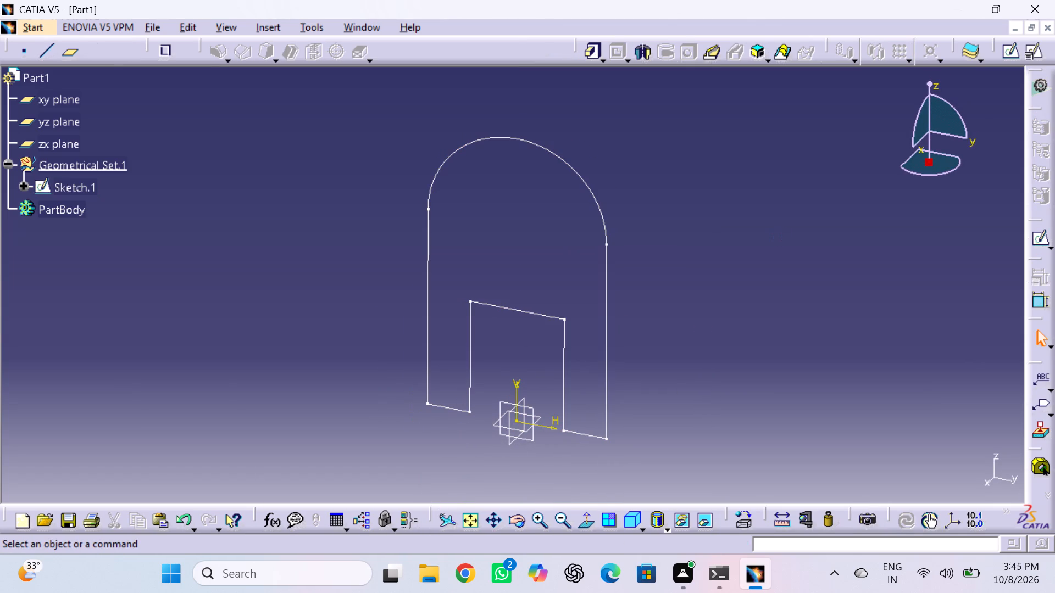
{"action": "left_click", "coordinate": [597, 52]}
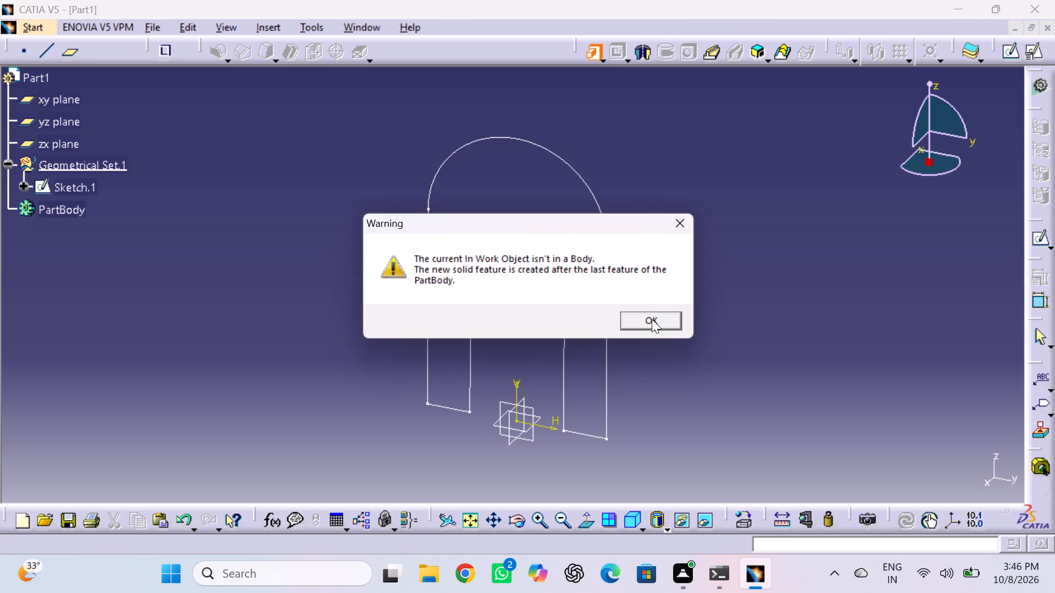
{"action": "left_click", "coordinate": [652, 319]}
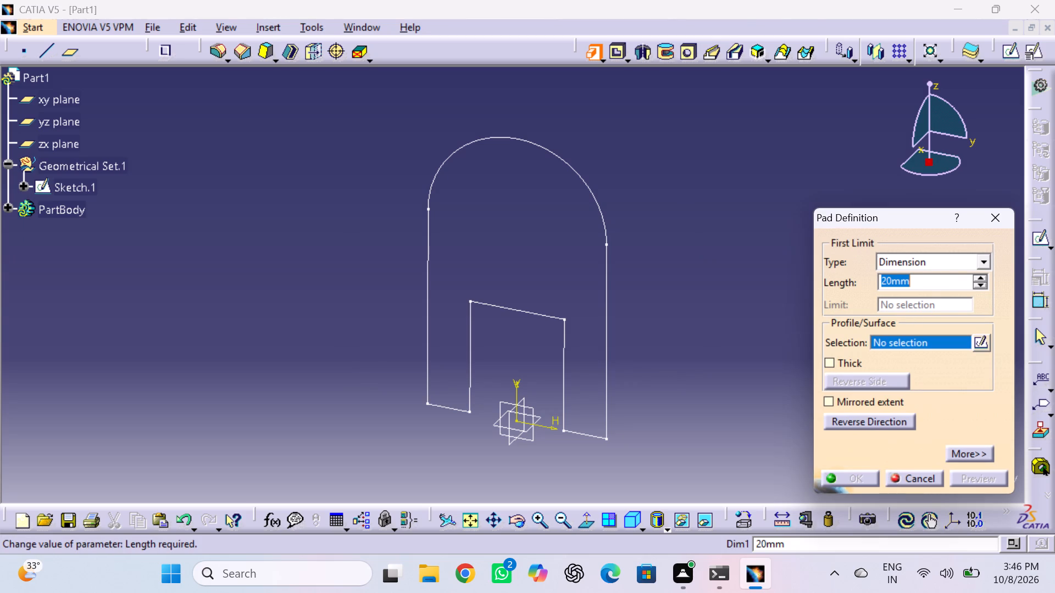
{"action": "type", "text": "32"}
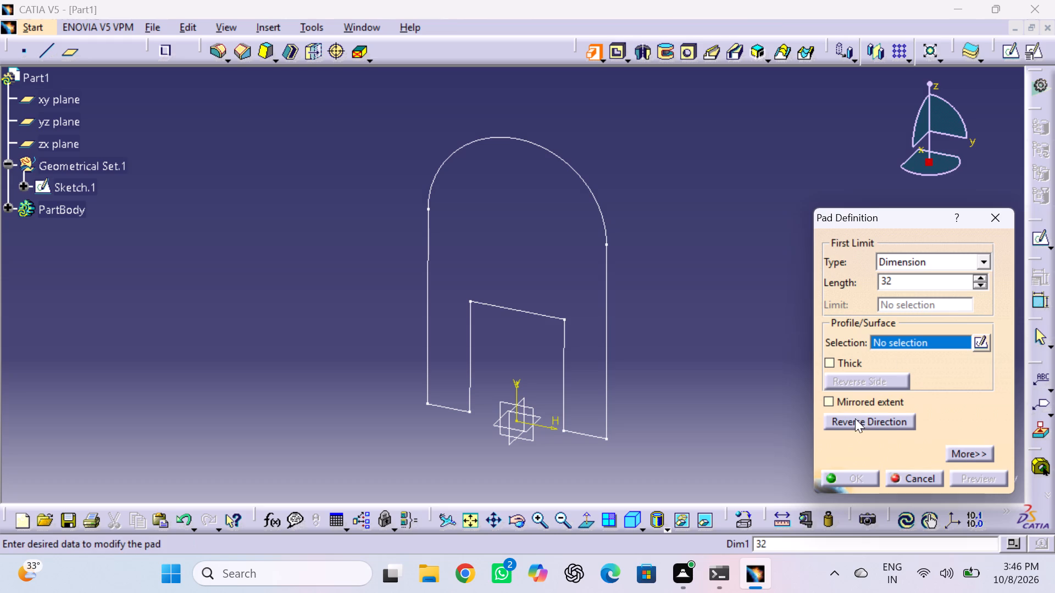
{"action": "left_click", "coordinate": [828, 401]}
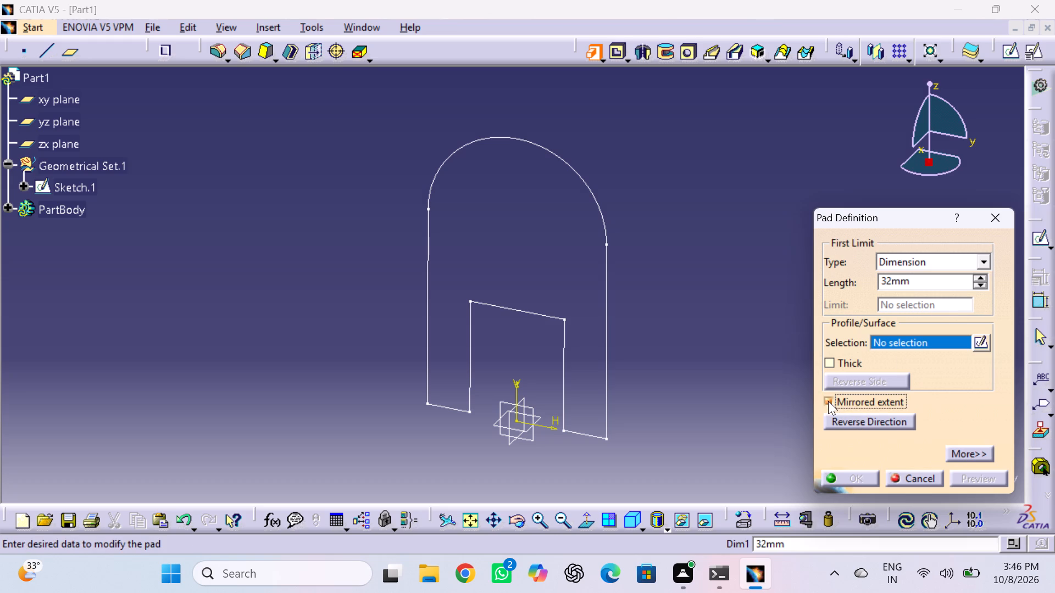
{"action": "left_click", "coordinate": [853, 475]}
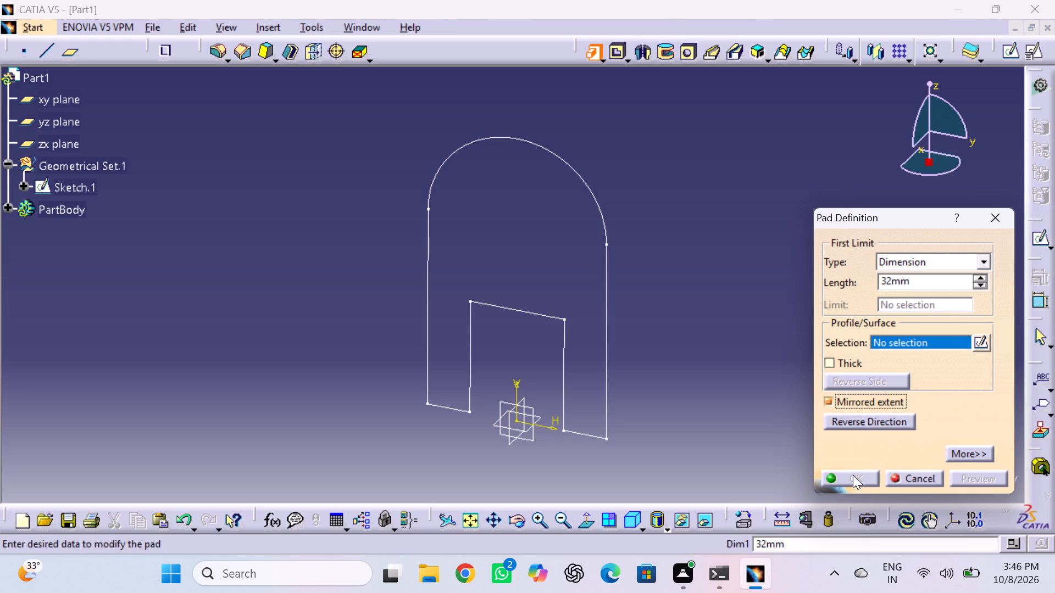
{"action": "double_click", "coordinate": [853, 475]}
{"action": "left_click", "coordinate": [608, 320]}
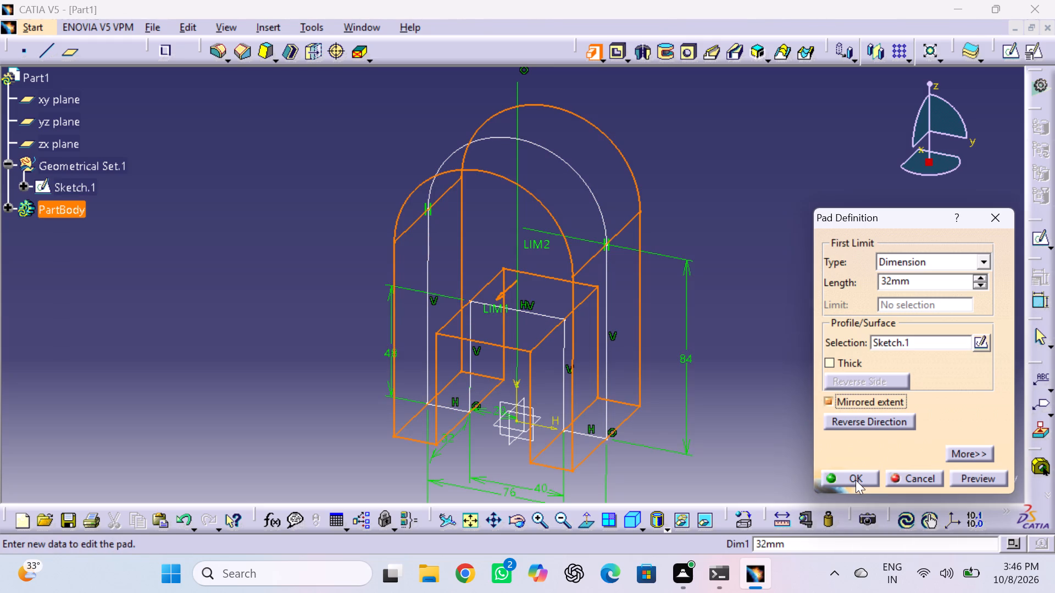
Set the pad's length to 16 mm, keeping mirrored extent, and create the solid.
{"action": "triple_click", "coordinate": [925, 279]}
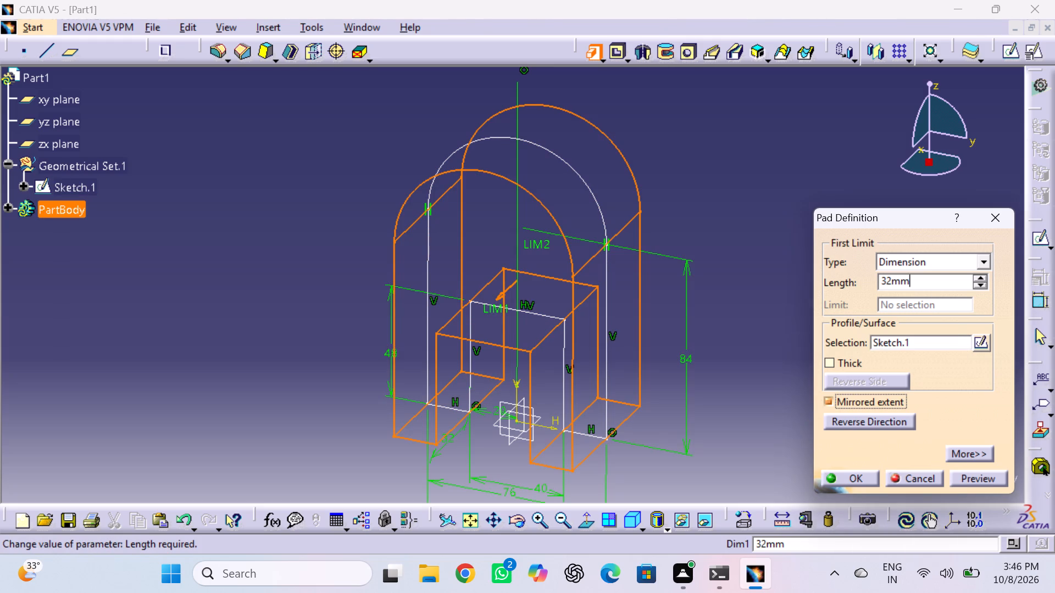
{"action": "left_click", "coordinate": [925, 279]}
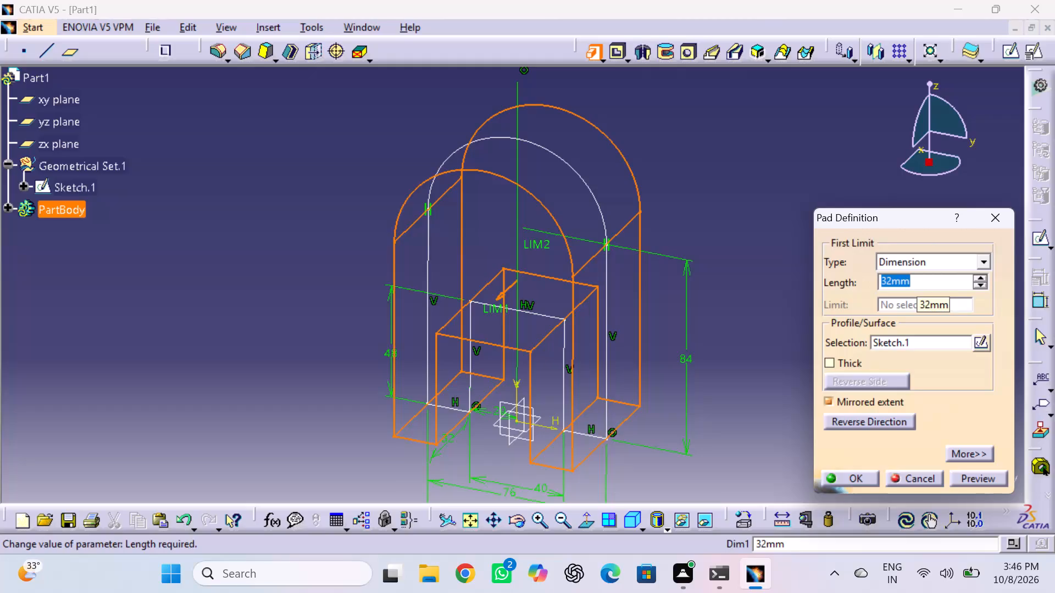
{"action": "key", "text": "1"}
{"action": "key", "text": "6"}
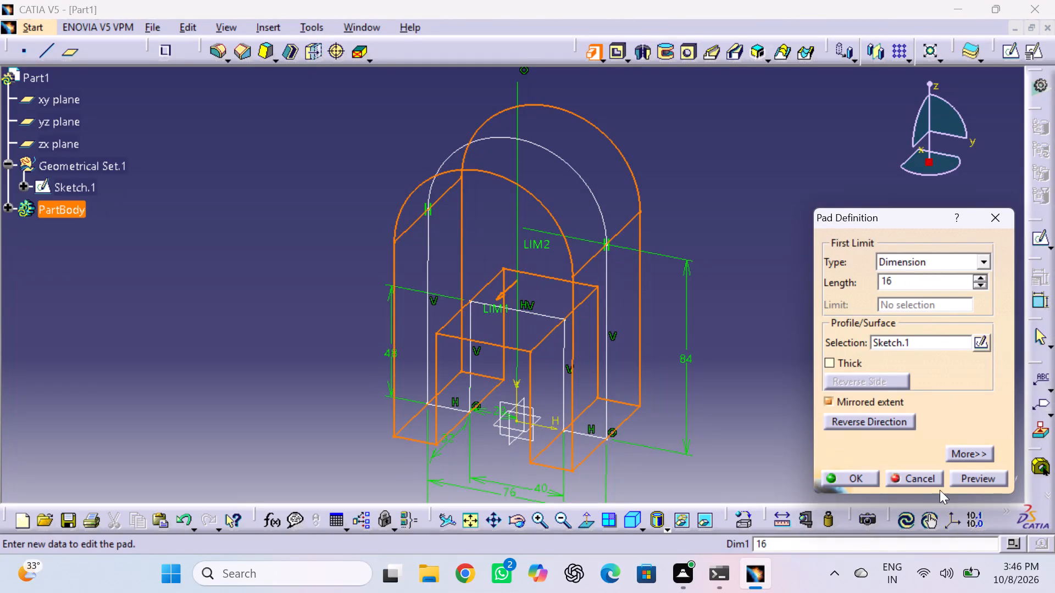
{"action": "left_click", "coordinate": [862, 473]}
{"action": "left_click", "coordinate": [732, 344]}
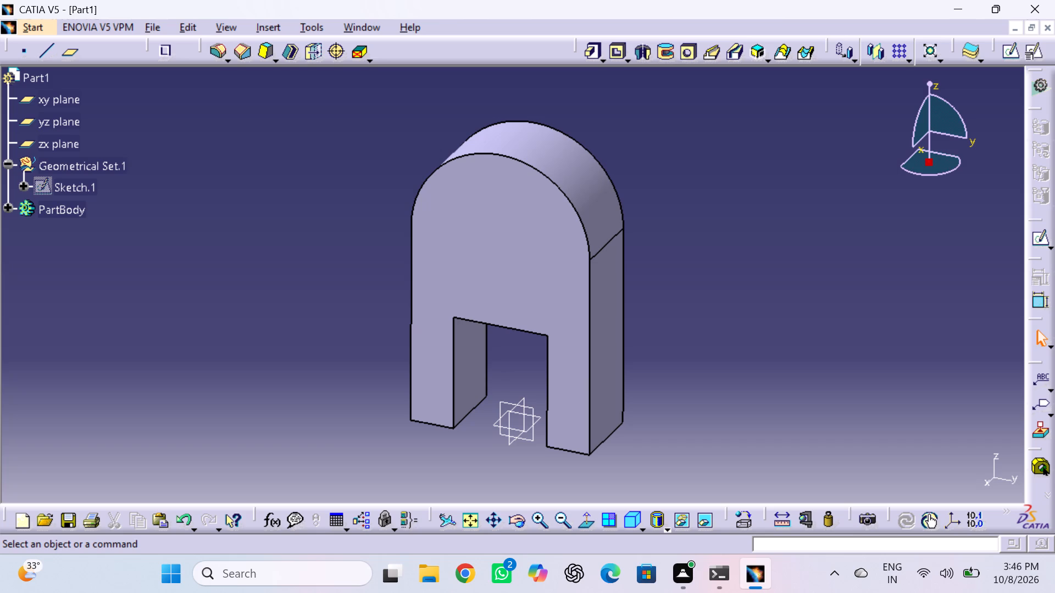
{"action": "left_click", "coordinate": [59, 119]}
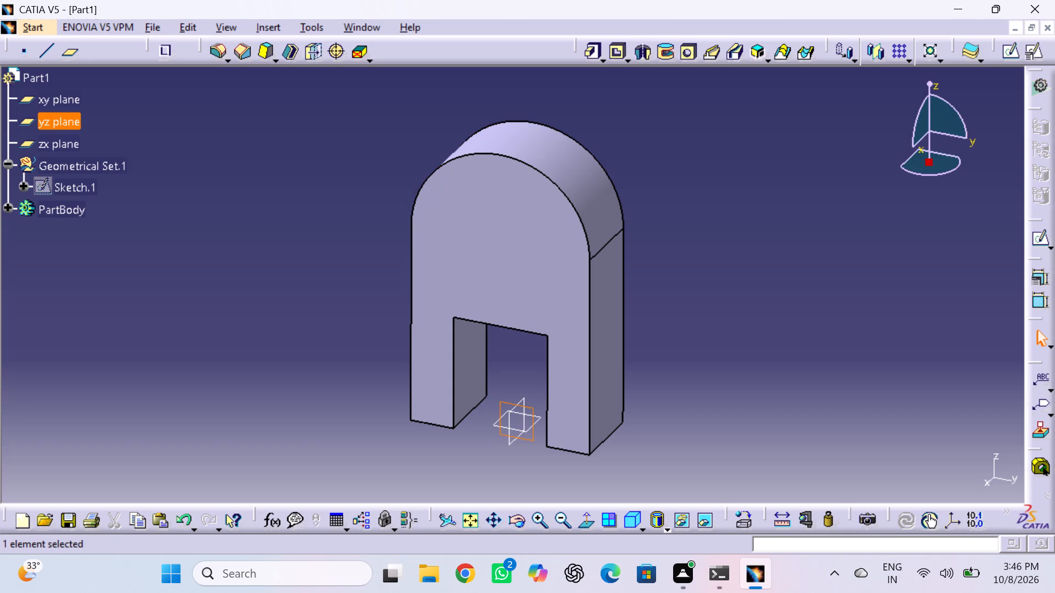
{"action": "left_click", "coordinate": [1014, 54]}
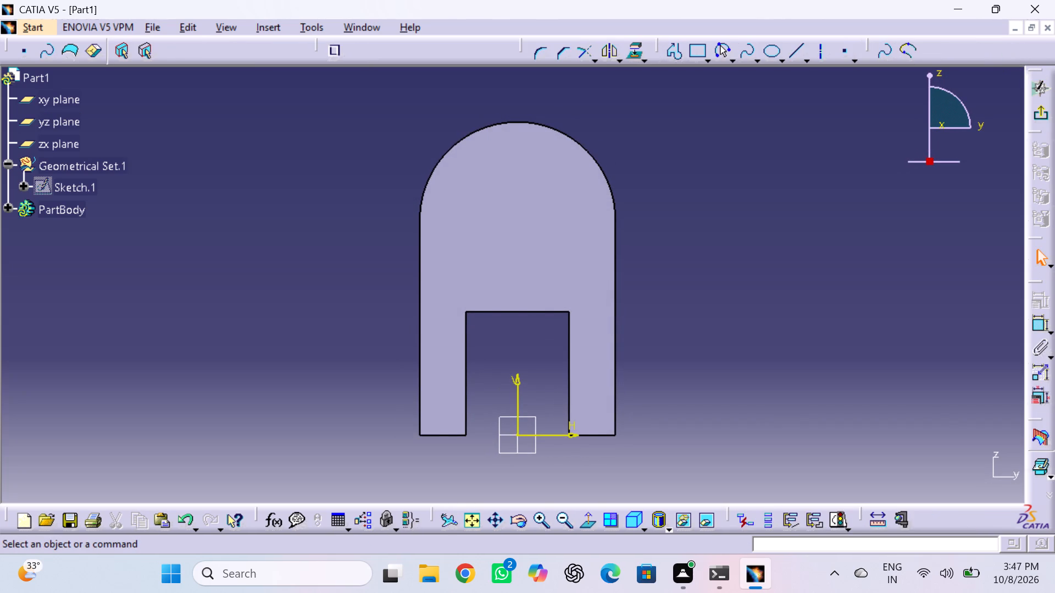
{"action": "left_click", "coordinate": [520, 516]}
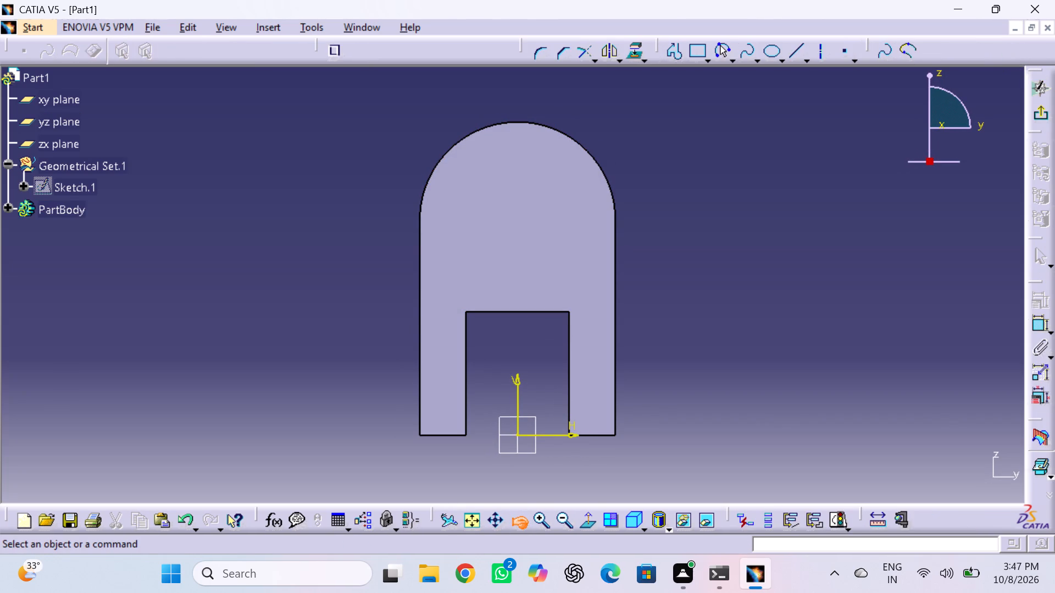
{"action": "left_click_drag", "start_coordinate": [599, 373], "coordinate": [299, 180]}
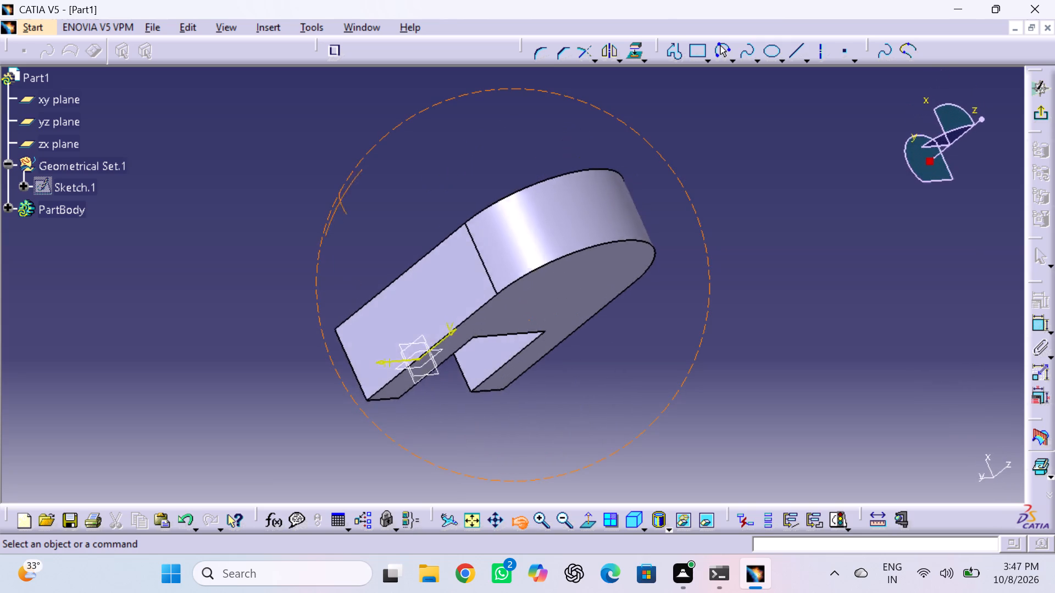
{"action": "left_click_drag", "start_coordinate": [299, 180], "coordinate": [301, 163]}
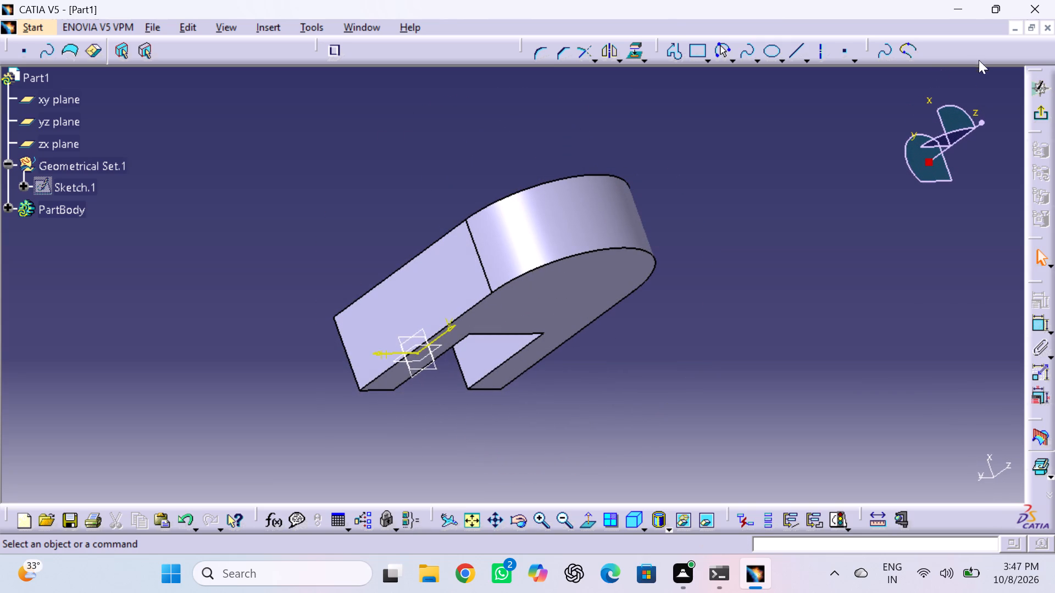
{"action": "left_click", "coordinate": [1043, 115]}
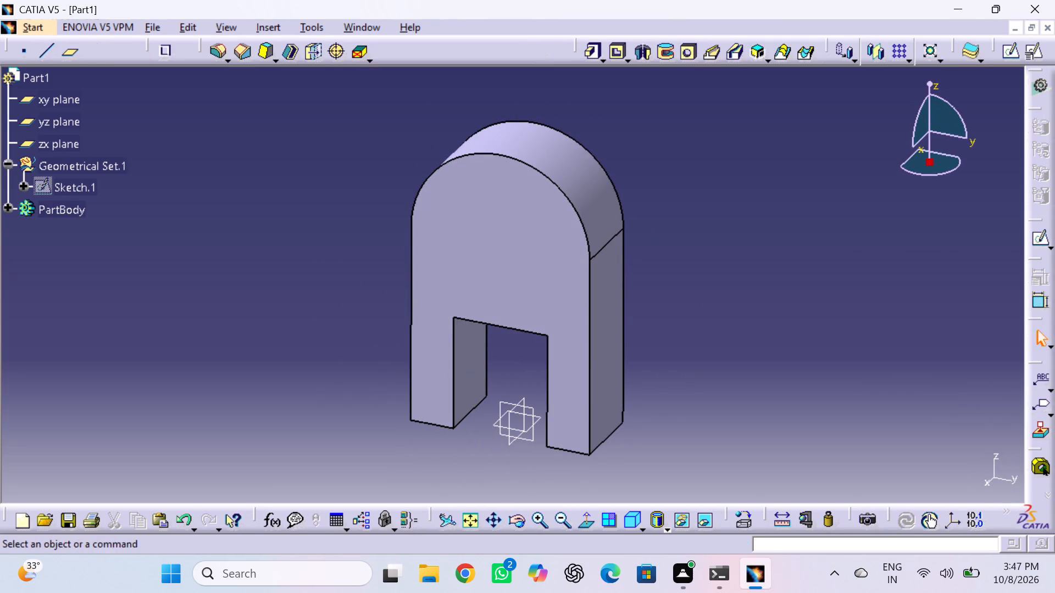
Open a new sketch on the pad's rear flat face, on the negative-x side.
{"action": "left_click", "coordinate": [517, 516]}
{"action": "middle_click_drag", "start_coordinate": [611, 393], "coordinate": [603, 395]}
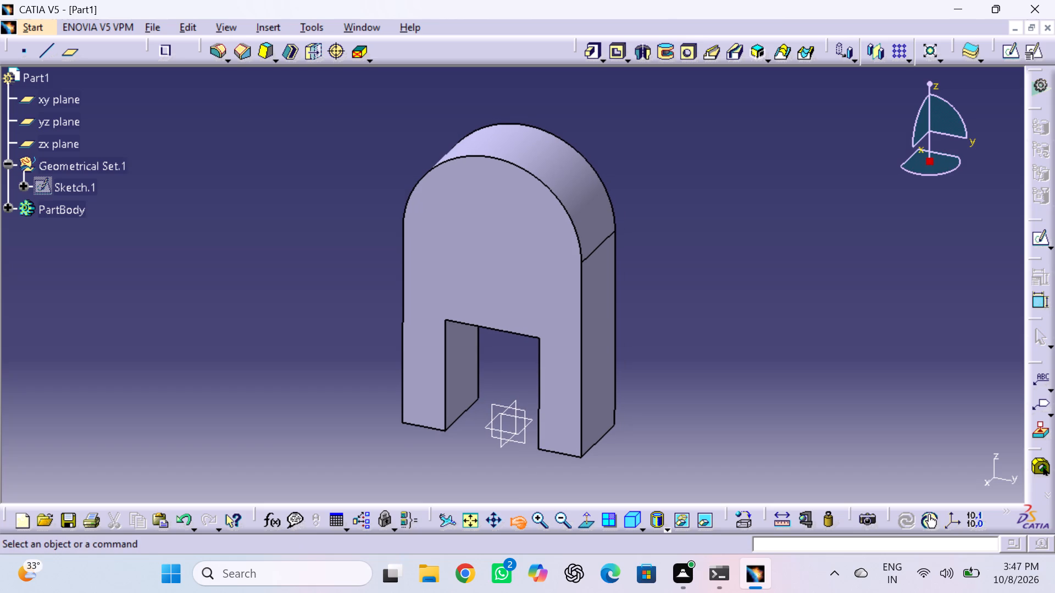
{"action": "left_click_drag", "start_coordinate": [597, 392], "coordinate": [313, 221]}
{"action": "left_click", "coordinate": [313, 221]}
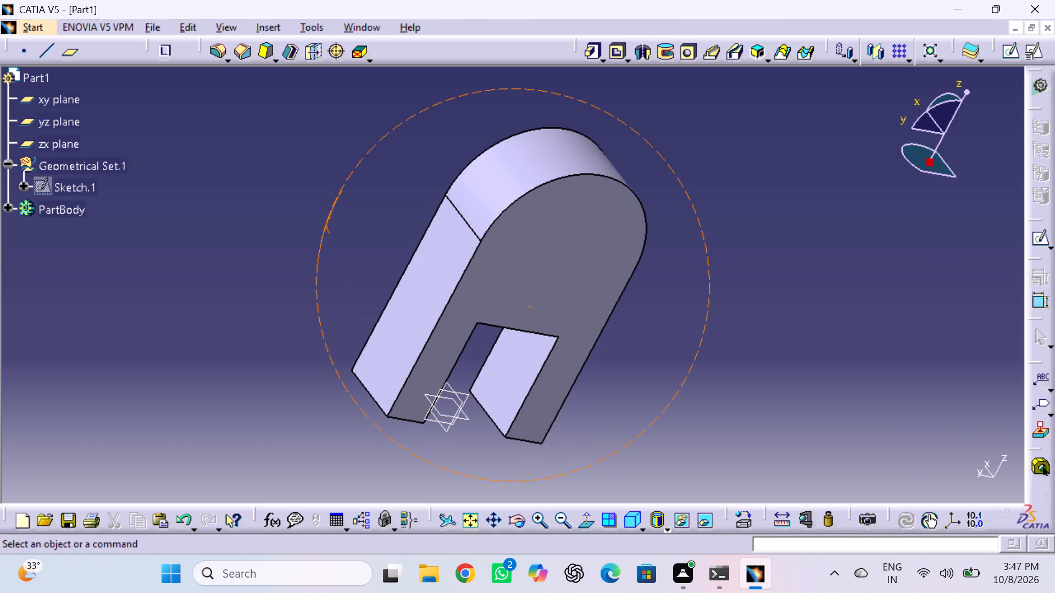
{"action": "left_click", "coordinate": [514, 273]}
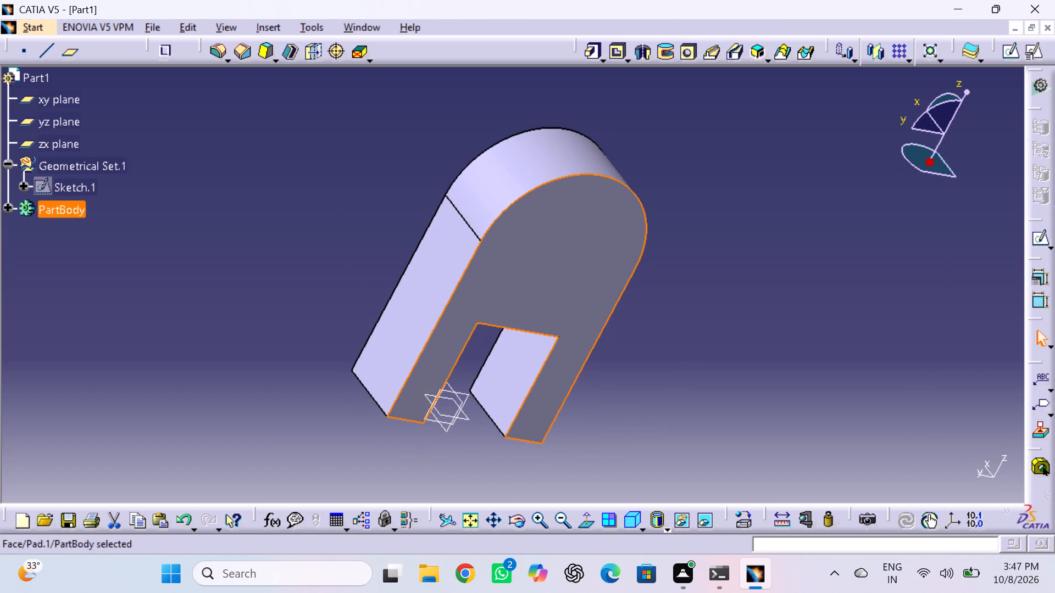
{"action": "left_click", "coordinate": [1005, 46]}
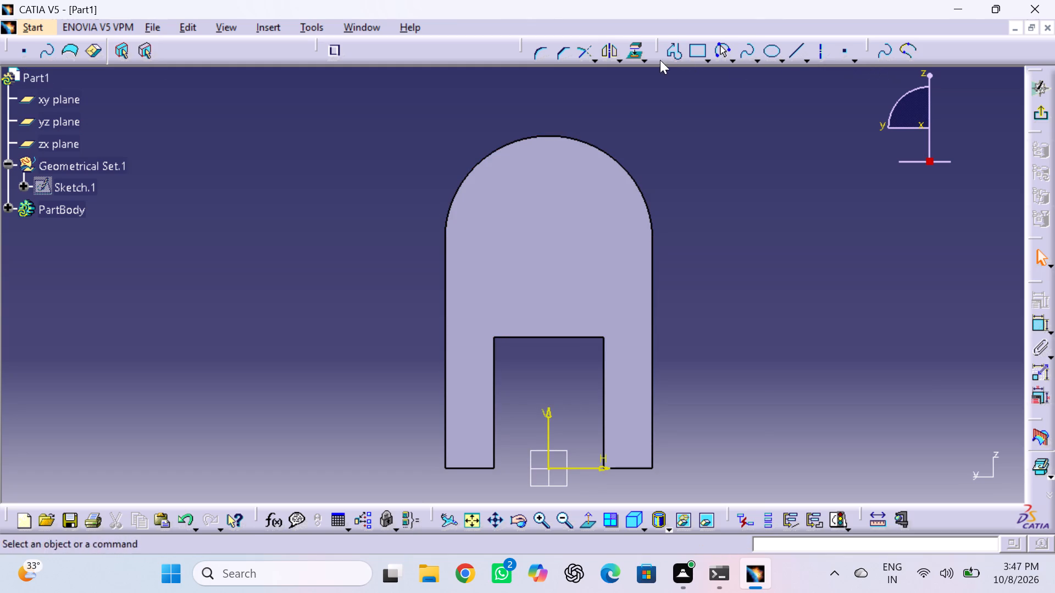
Draw a horizontal line about 39 mm outward from the positive-H leg's outer bottom corner, plus a vertical line about 48 mm up from its end.
{"action": "left_click", "coordinate": [675, 46]}
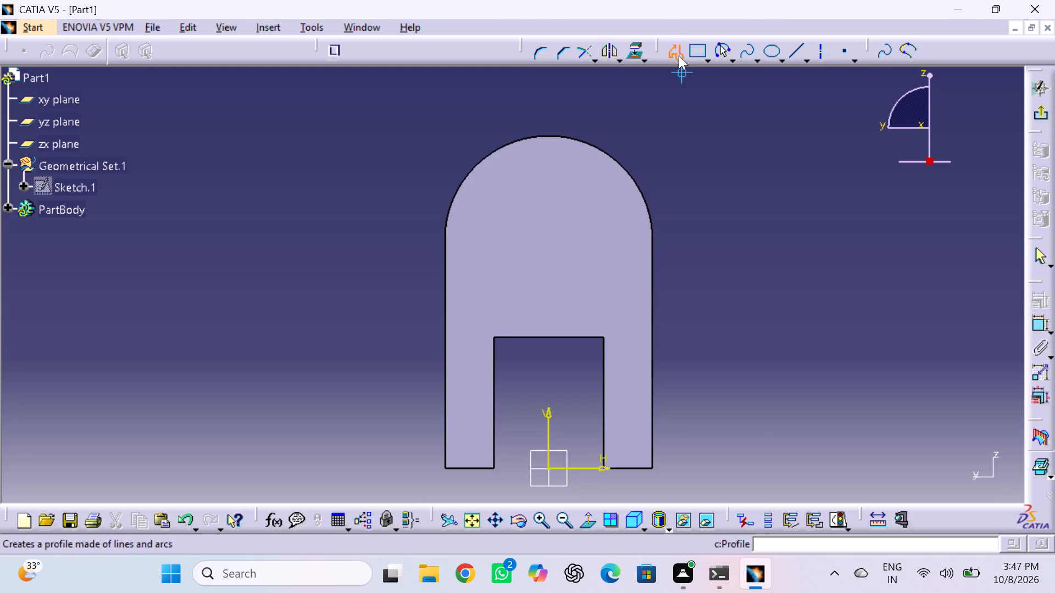
{"action": "double_click", "coordinate": [676, 48]}
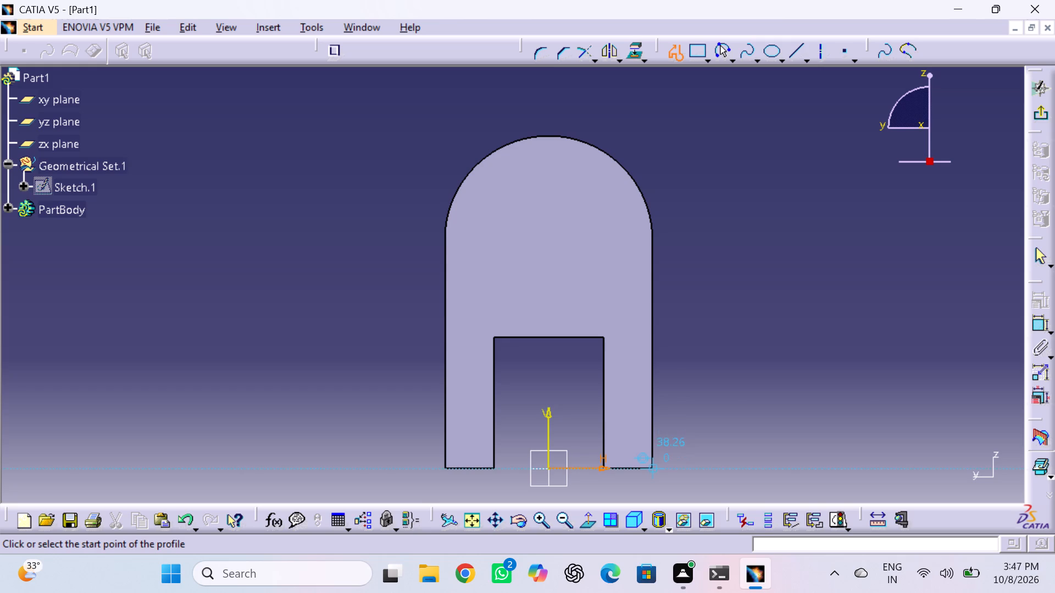
{"action": "double_click", "coordinate": [652, 467]}
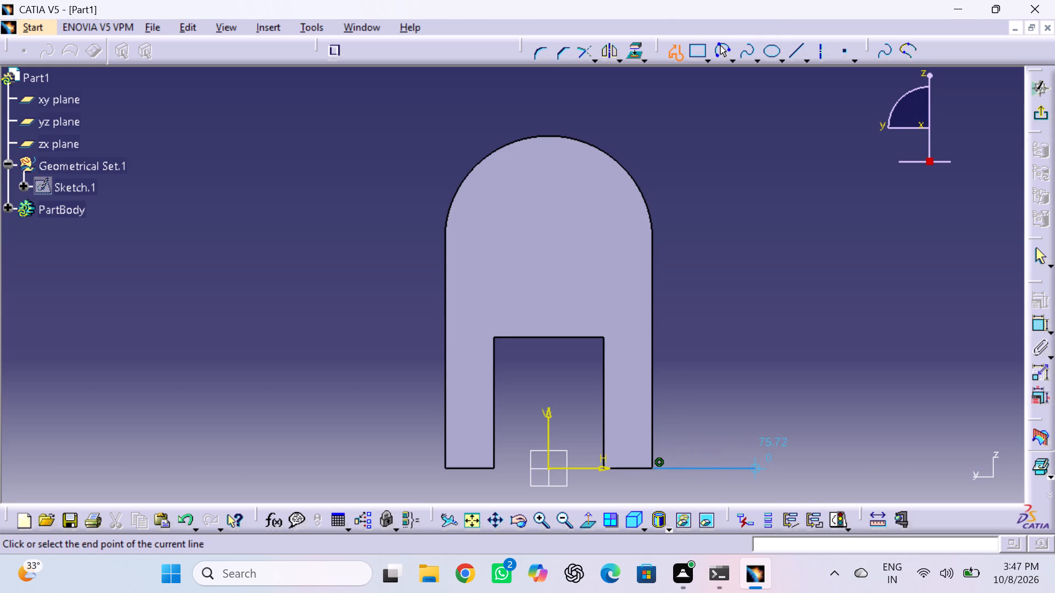
{"action": "double_click", "coordinate": [760, 466]}
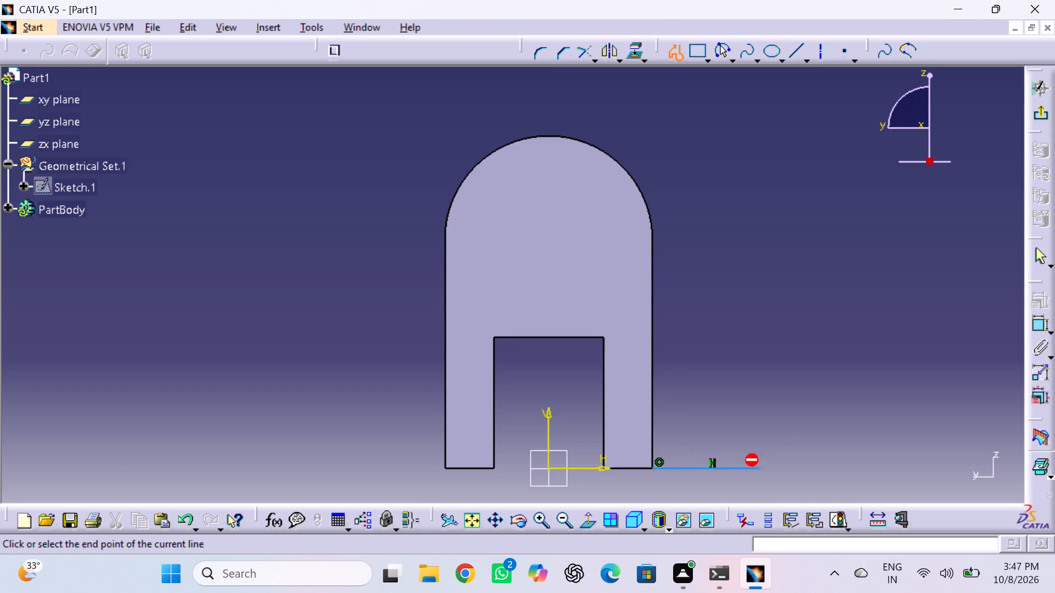
{"action": "double_click", "coordinate": [674, 49]}
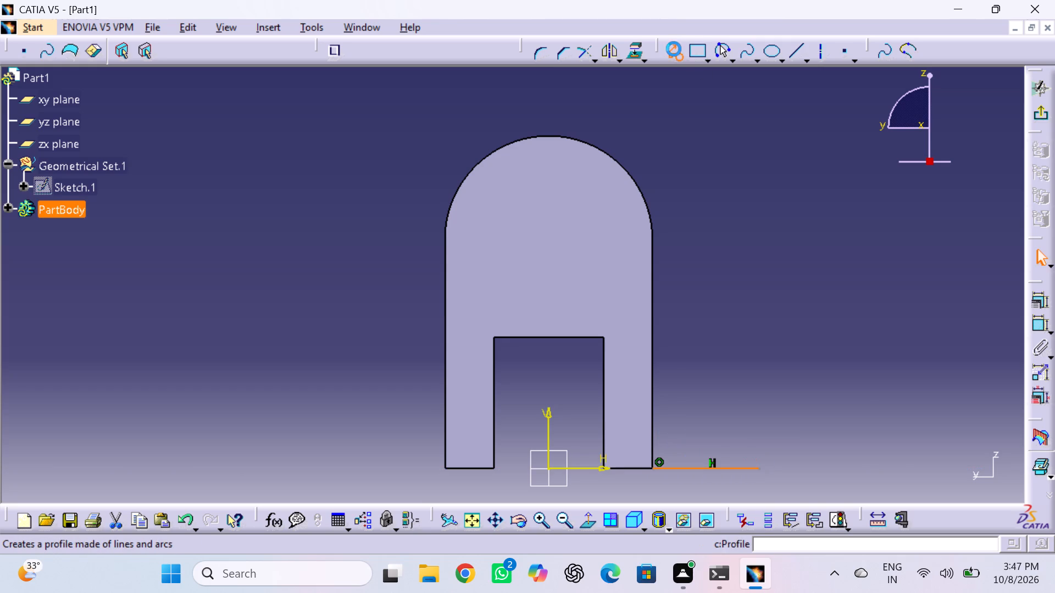
{"action": "left_click", "coordinate": [760, 465]}
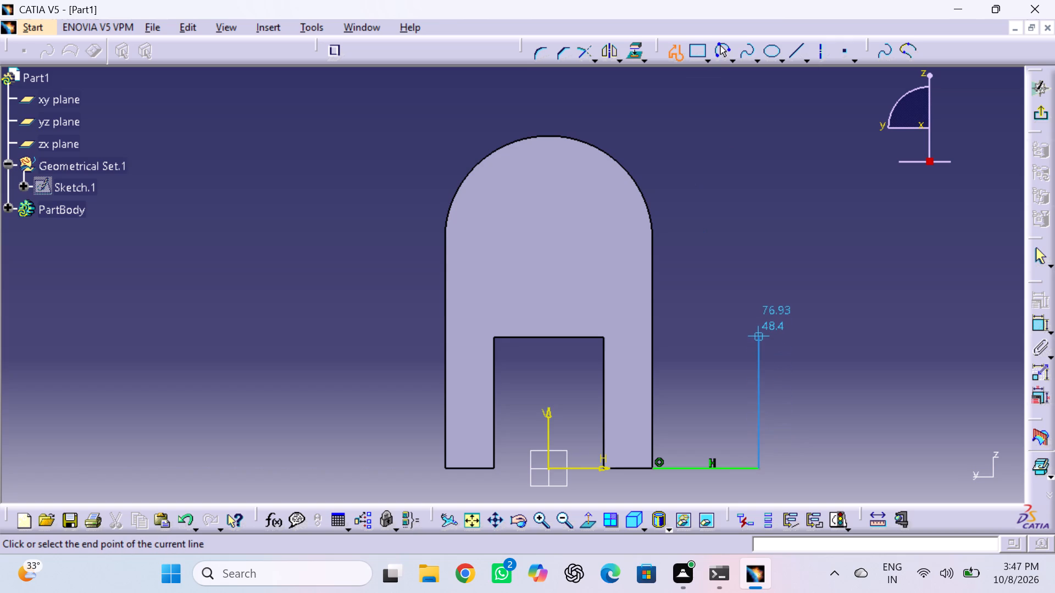
{"action": "double_click", "coordinate": [756, 334]}
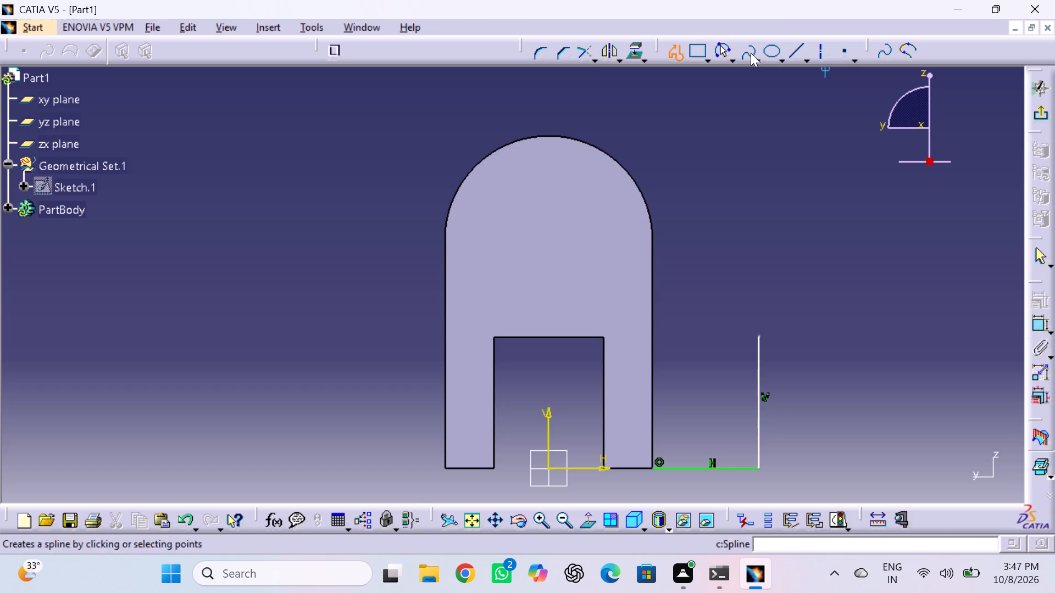
Draw a concave three-point arc from the vertical line's upper end to the pad's outer edge at a height of about 72 mm.
{"action": "left_click", "coordinate": [720, 45]}
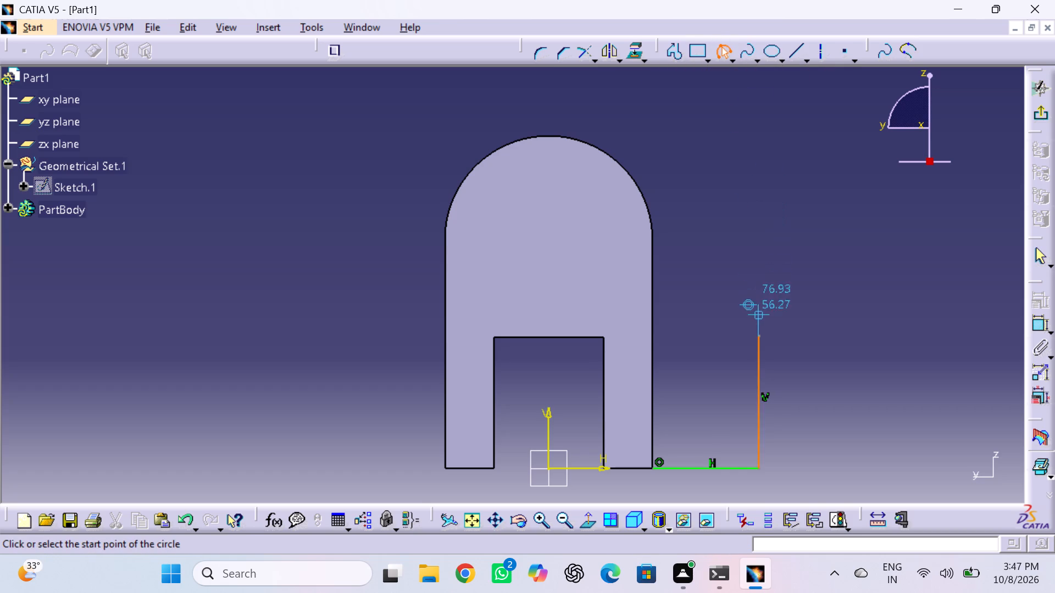
{"action": "left_click", "coordinate": [758, 337]}
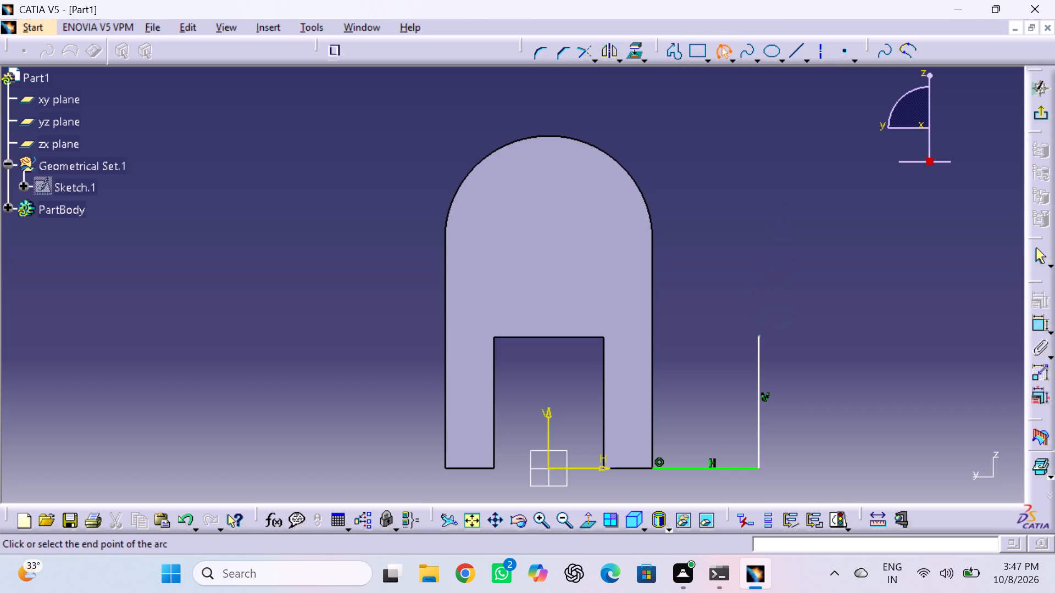
{"action": "double_click", "coordinate": [650, 272]}
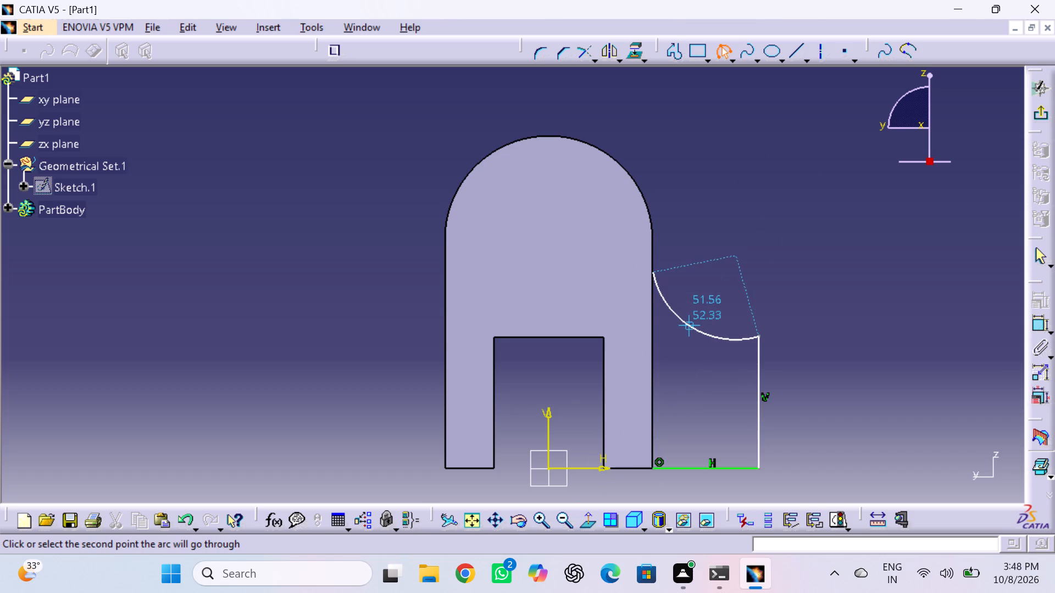
{"action": "left_click", "coordinate": [689, 325]}
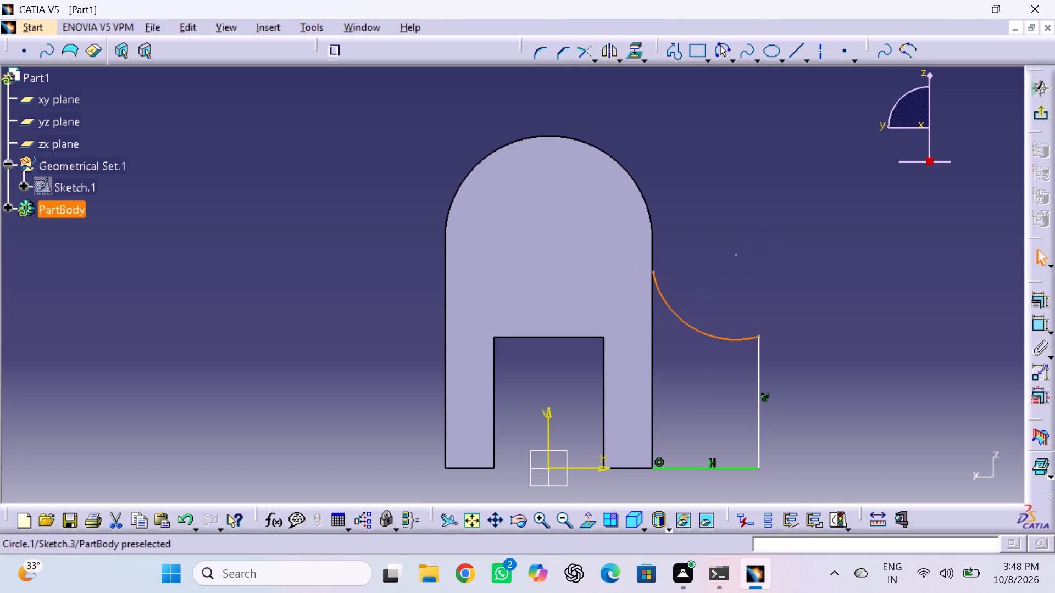
Project the pad's straight outer edge on the positive-H side onto the sketch plane.
{"action": "left_click", "coordinate": [651, 332]}
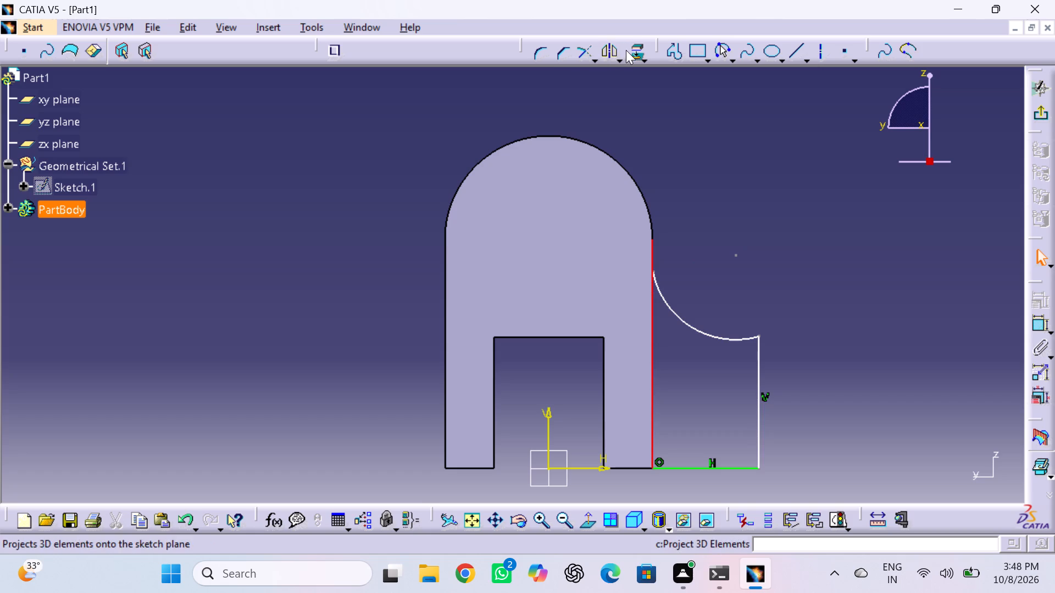
{"action": "left_click", "coordinate": [633, 53]}
{"action": "left_click", "coordinate": [742, 181]}
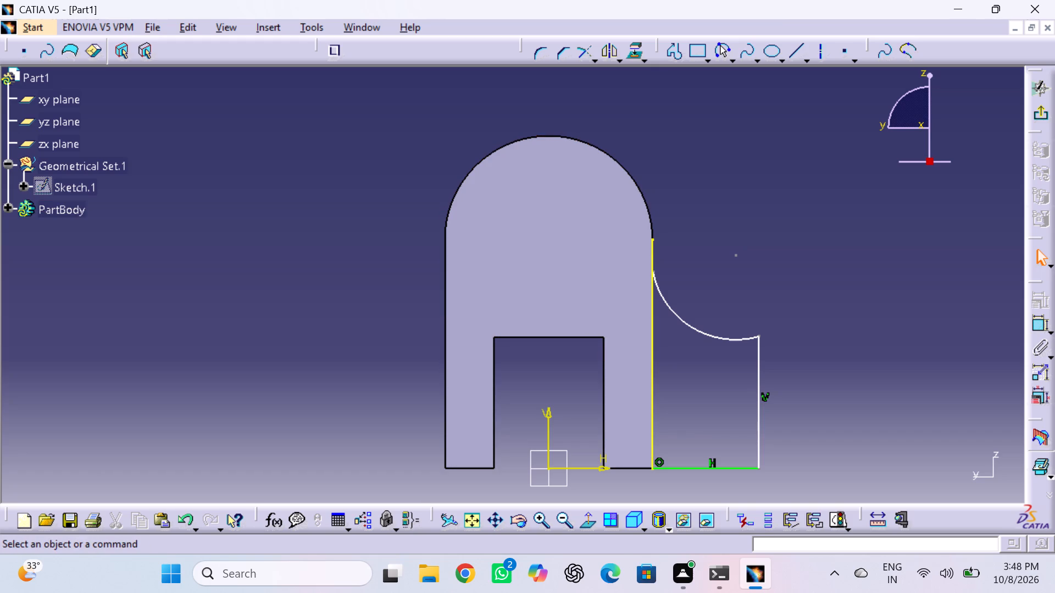
Make the horizontal line's inner endpoint coincident with the lower endpoint of the projected edge.
{"action": "scroll", "coordinate": [658, 275], "scroll_direction": "down", "scroll_amount": 3}
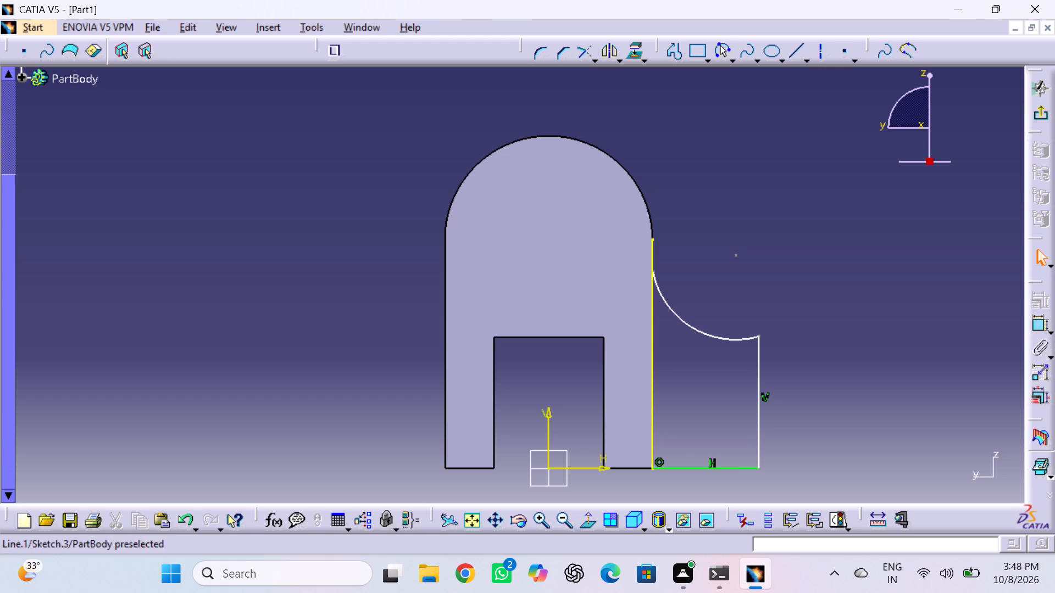
{"action": "left_click", "coordinate": [539, 520]}
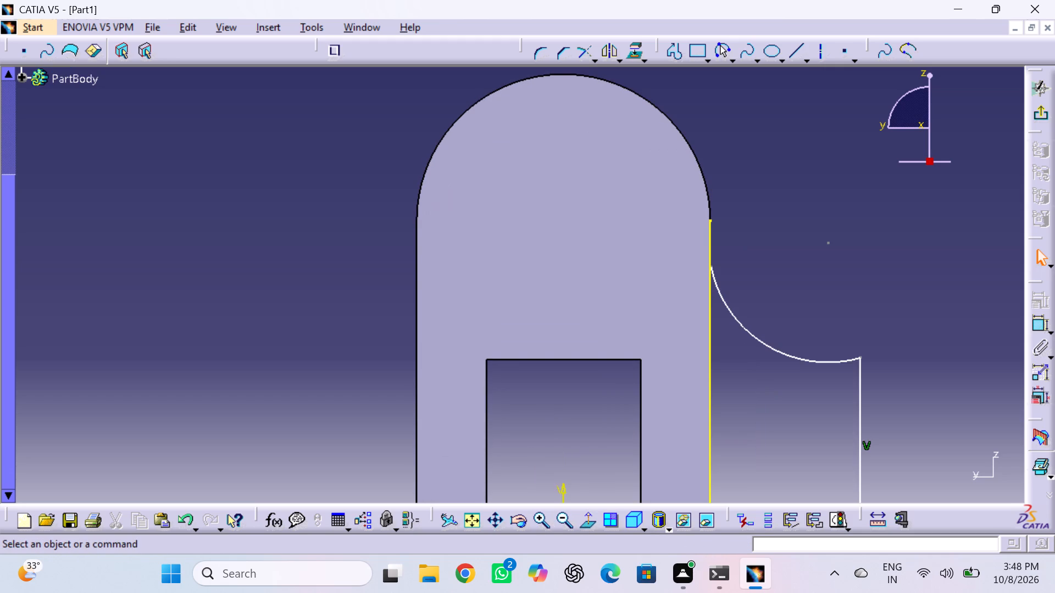
{"action": "middle_click_drag", "start_coordinate": [759, 423], "coordinate": [741, 134]}
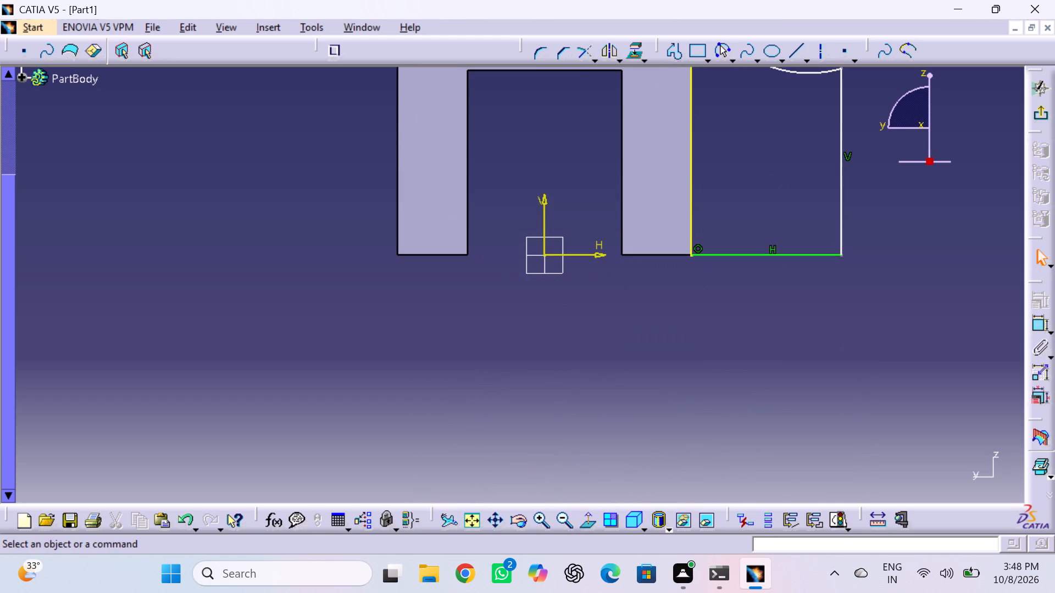
{"action": "double_click", "coordinate": [541, 518]}
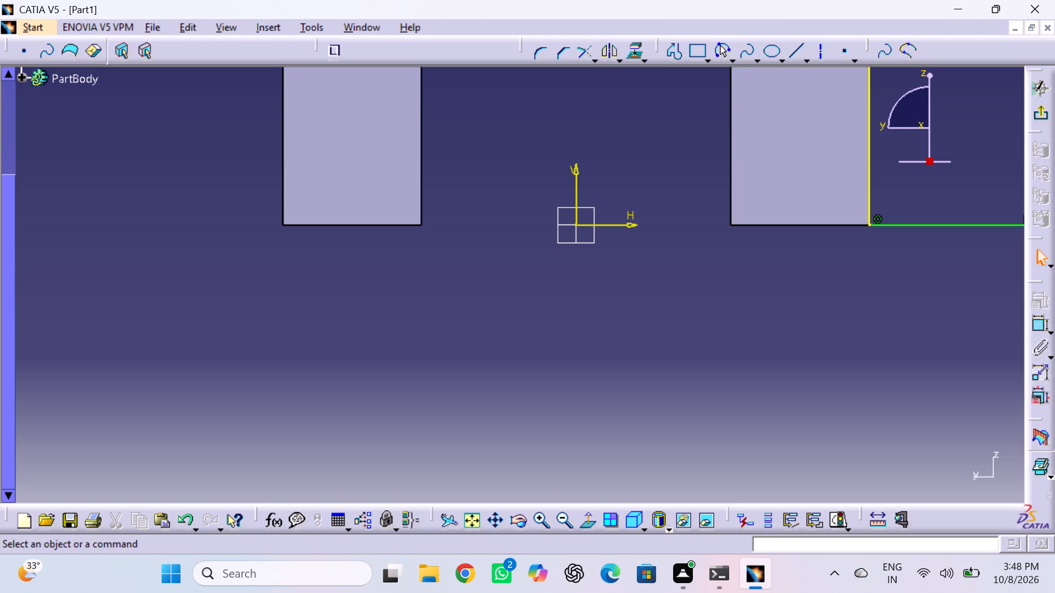
{"action": "middle_click_drag", "start_coordinate": [938, 262], "coordinate": [797, 342]}
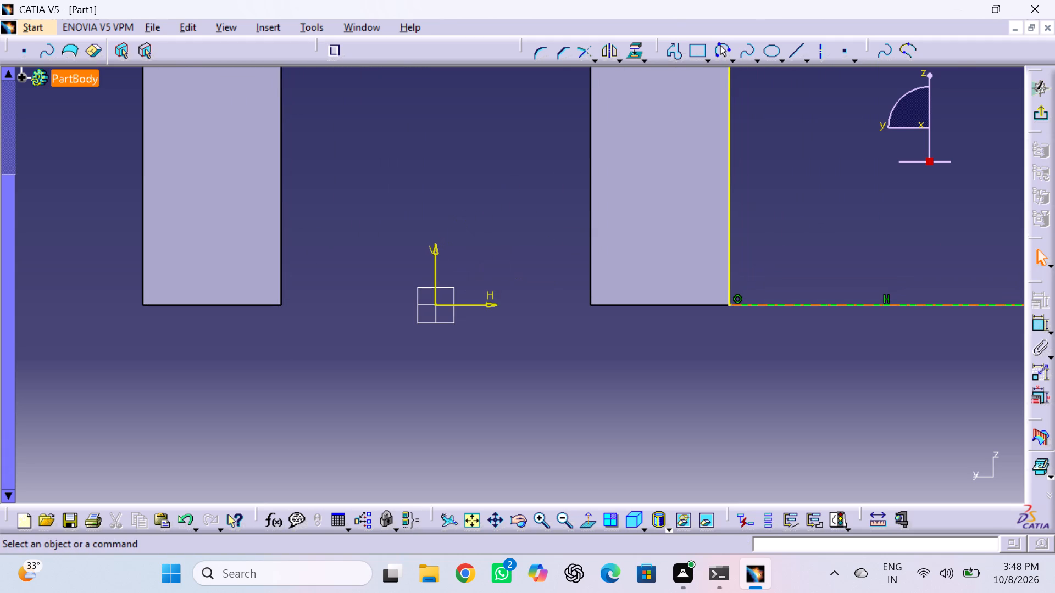
{"action": "left_click", "coordinate": [730, 306]}
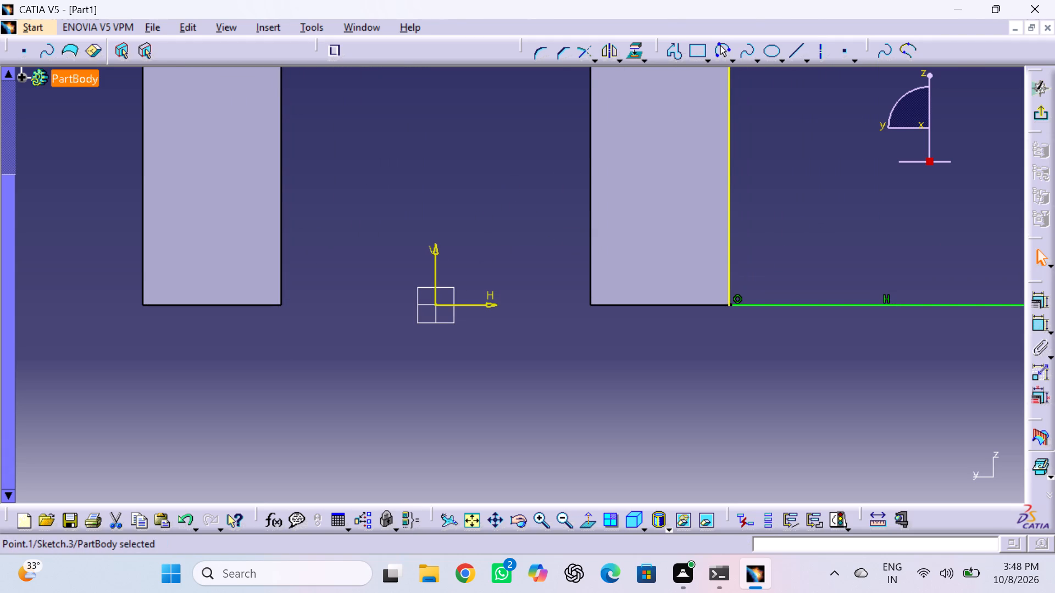
{"action": "left_click", "coordinate": [727, 304], "text": "ctrl"}
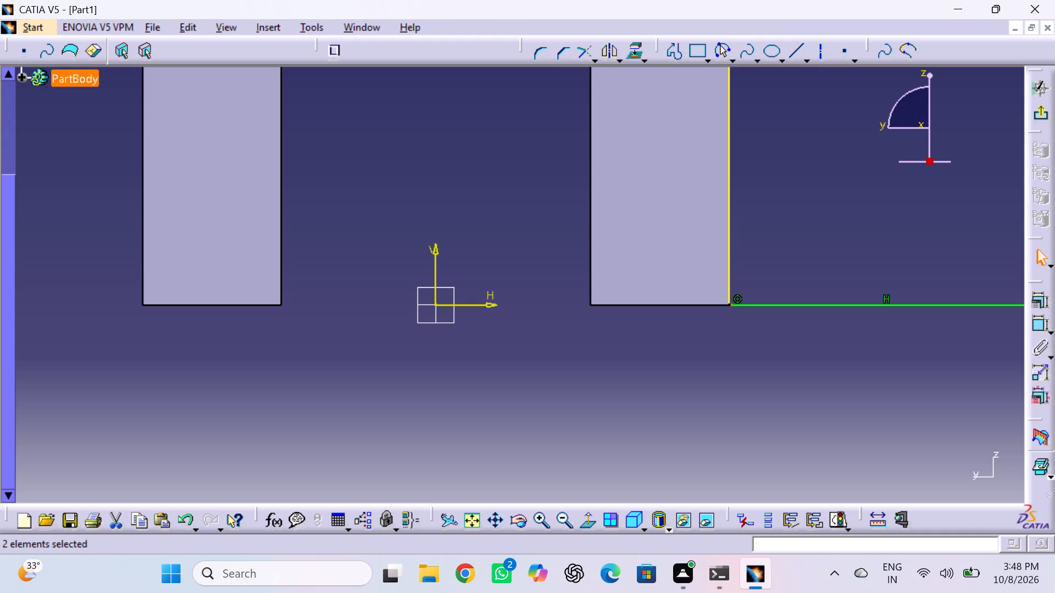
{"action": "left_click", "coordinate": [1037, 302]}
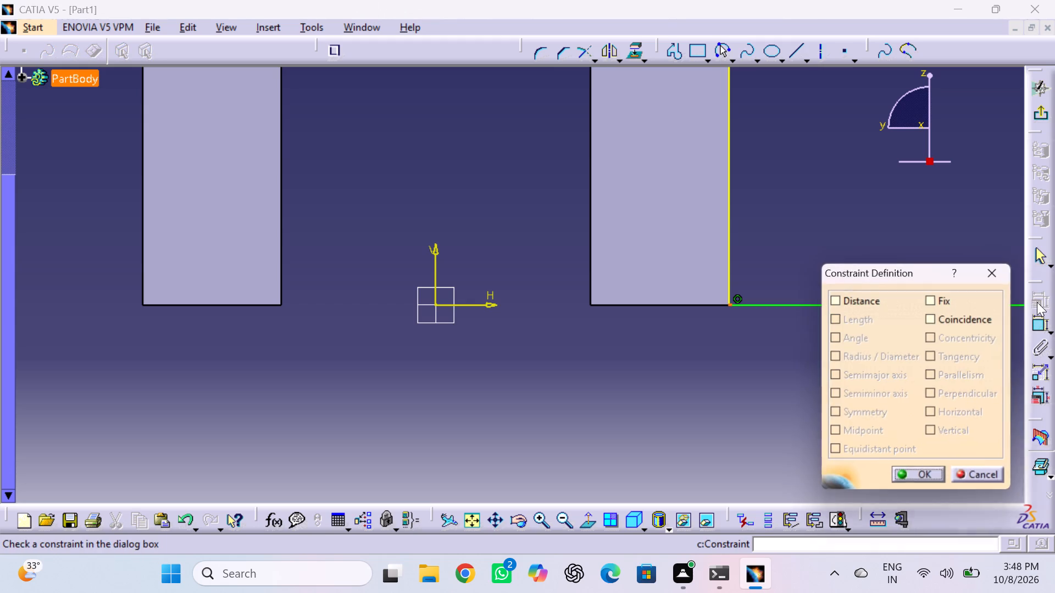
{"action": "left_click", "coordinate": [931, 319]}
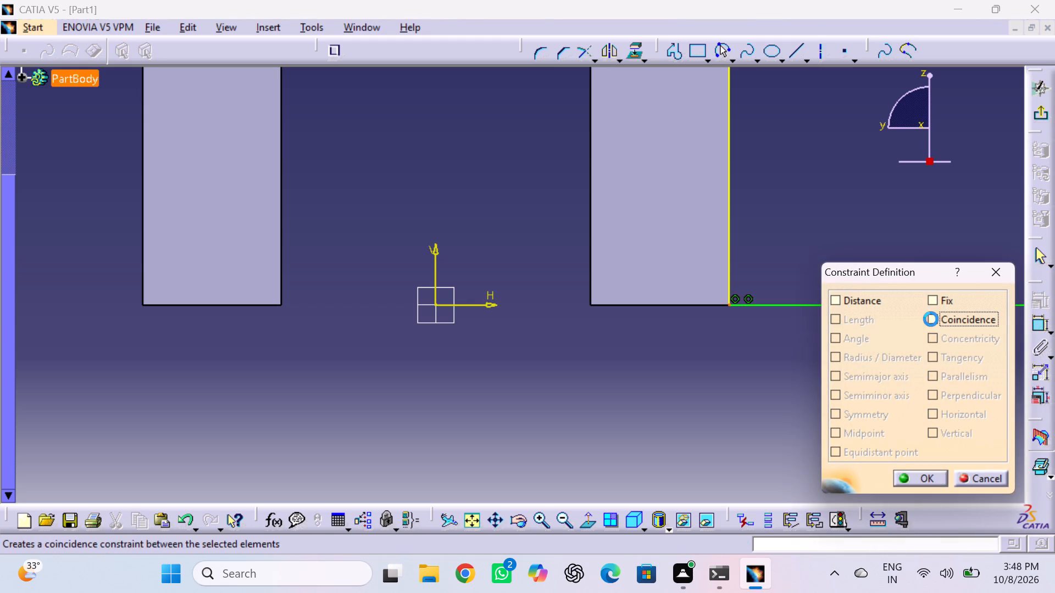
{"action": "left_click", "coordinate": [789, 221]}
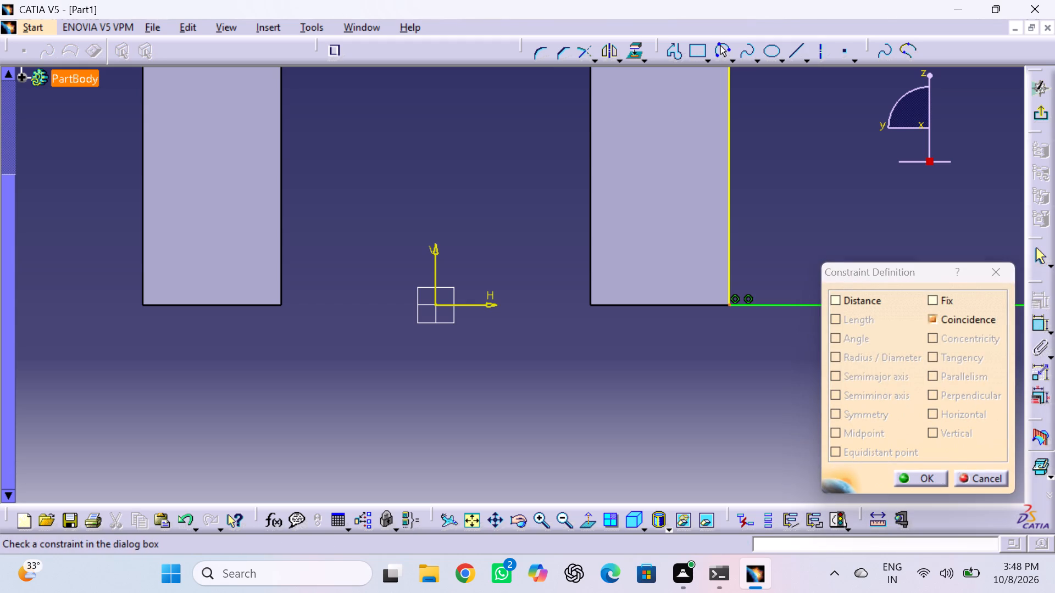
{"action": "left_click", "coordinate": [934, 474]}
Dimension the side profile's horizontal bottom line and set its length to 32 mm.
{"action": "scroll", "coordinate": [899, 355], "scroll_direction": "up", "scroll_amount": 4}
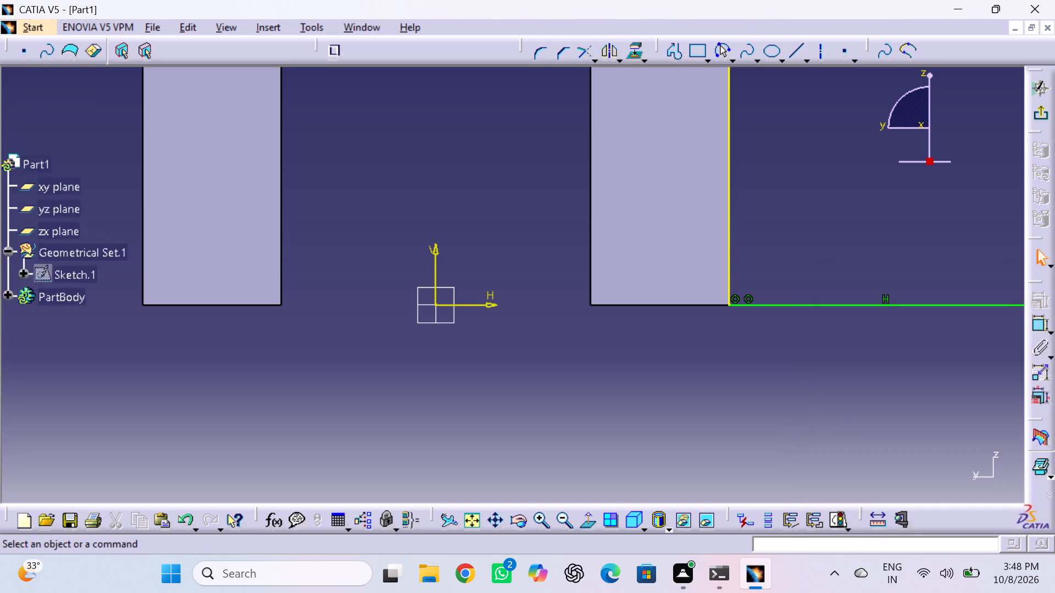
{"action": "scroll", "coordinate": [899, 354], "scroll_direction": "up", "scroll_amount": 2}
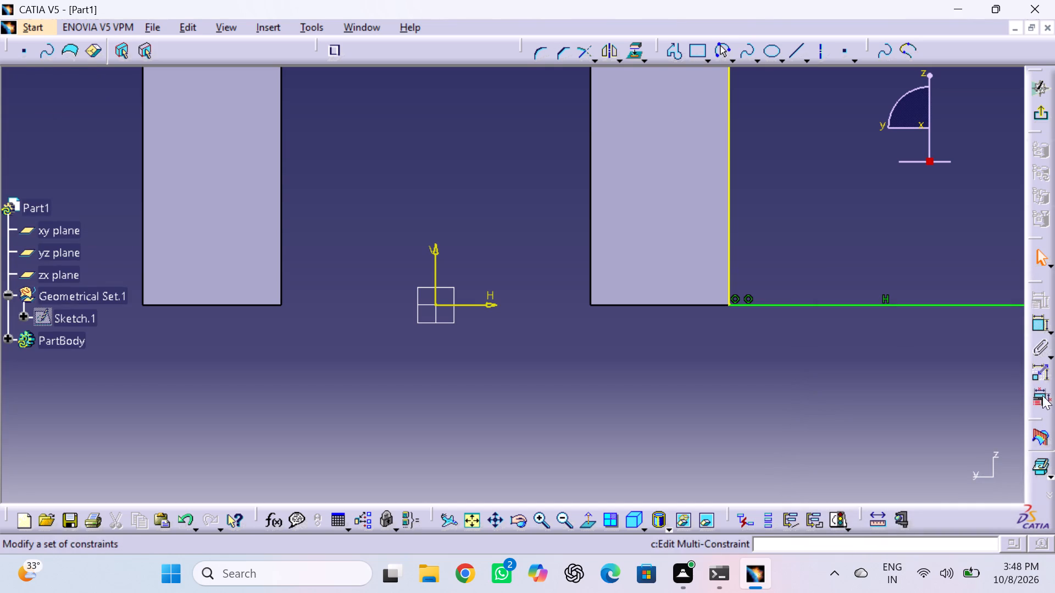
{"action": "left_click", "coordinate": [1040, 325]}
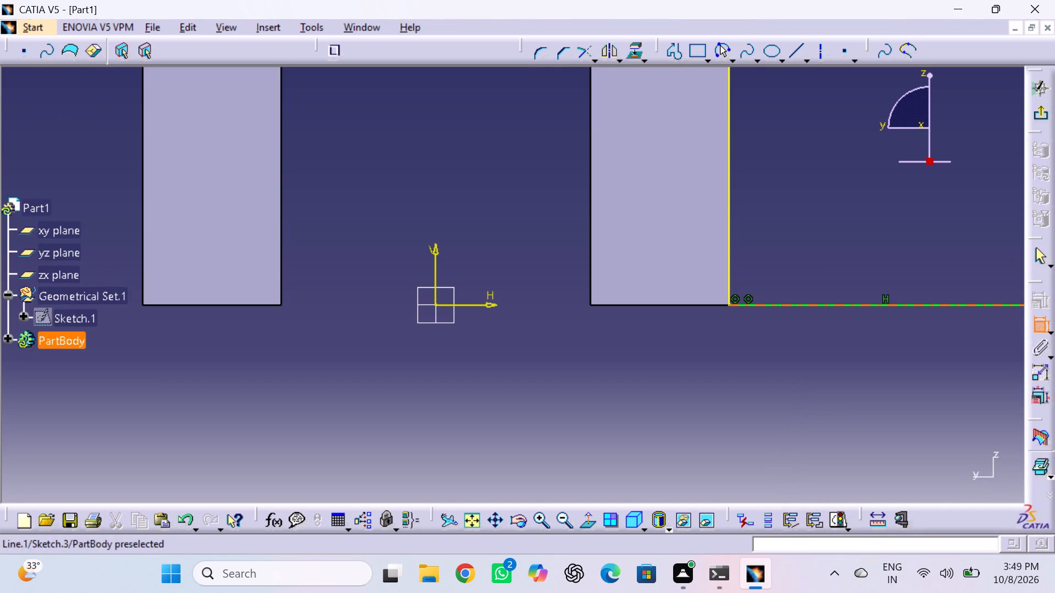
{"action": "left_click", "coordinate": [951, 302]}
{"action": "left_click", "coordinate": [944, 349]}
{"action": "double_click", "coordinate": [943, 343]}
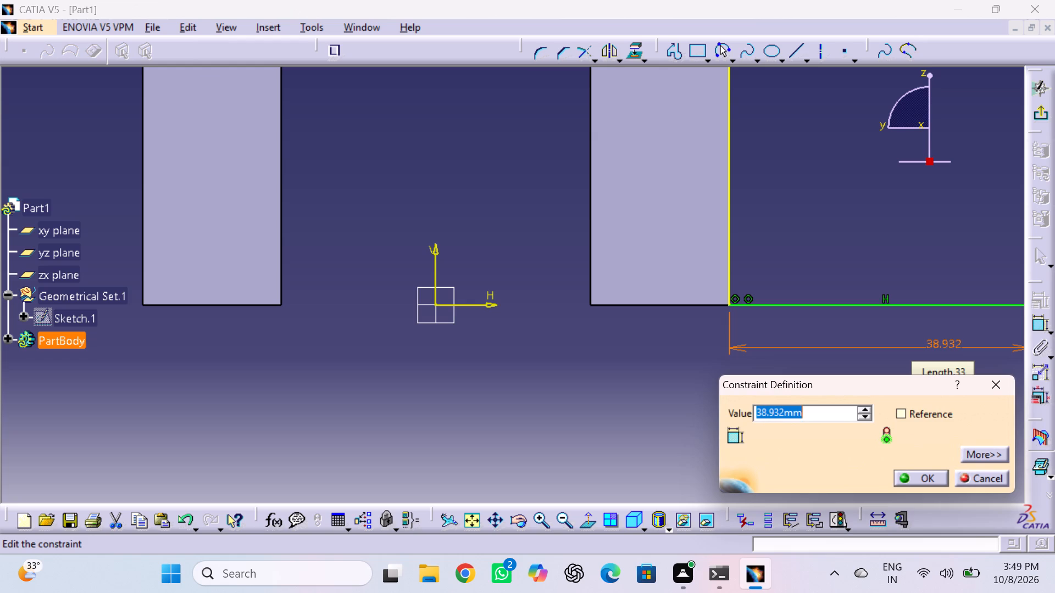
{"action": "type", "text": "32"}
{"action": "key", "text": "Return"}
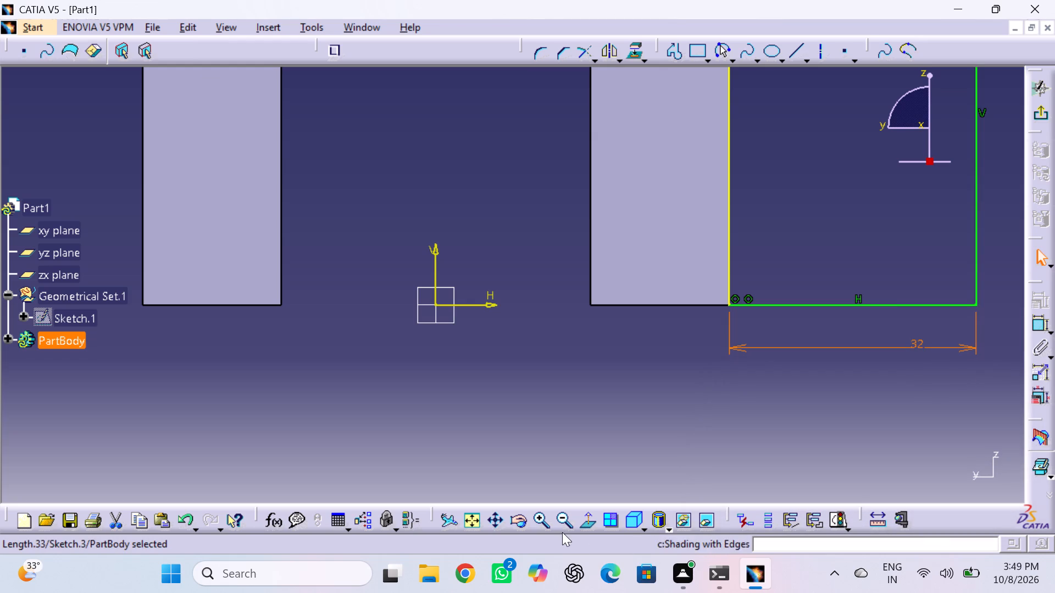
Constrain the arc's inner upper endpoint to be coincident with the projected vertical edge.
{"action": "left_click", "coordinate": [562, 516]}
{"action": "left_click", "coordinate": [563, 516]}
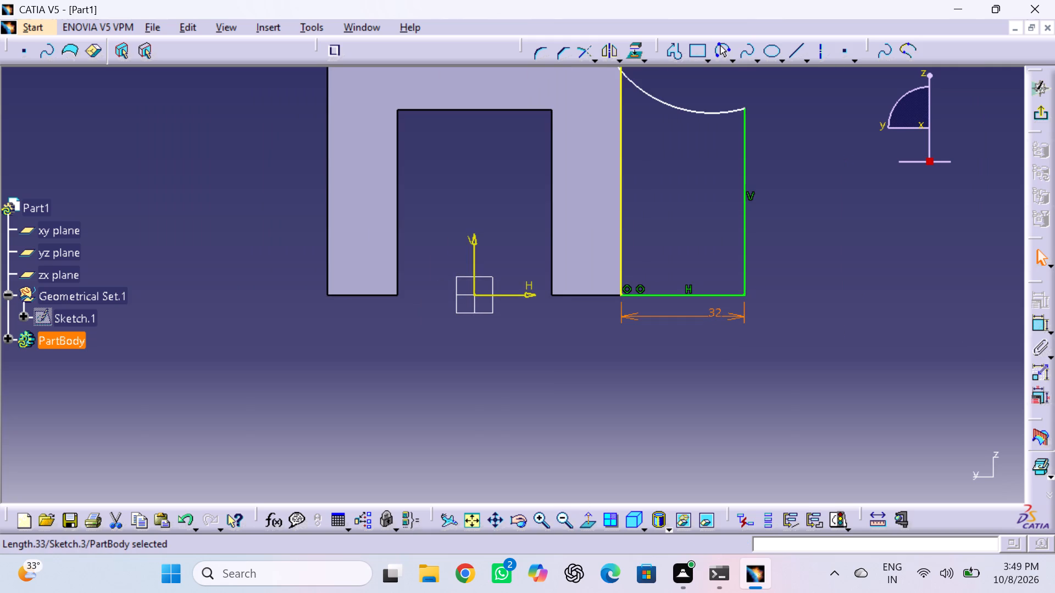
{"action": "middle_click_drag", "start_coordinate": [717, 166], "coordinate": [721, 296]}
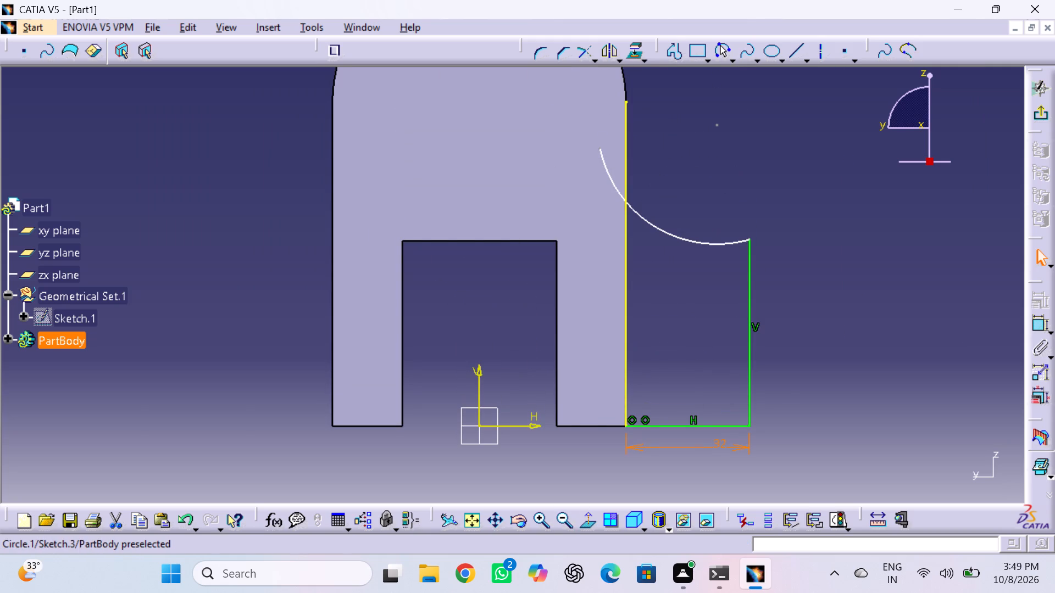
{"action": "left_click", "coordinate": [599, 149]}
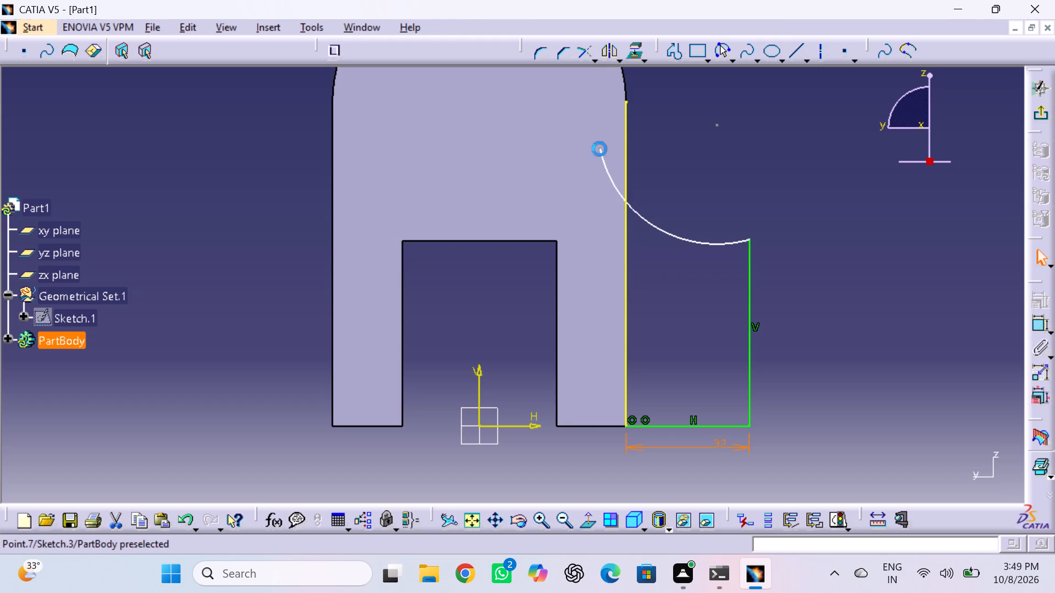
{"action": "left_click", "coordinate": [626, 171], "text": "ctrl"}
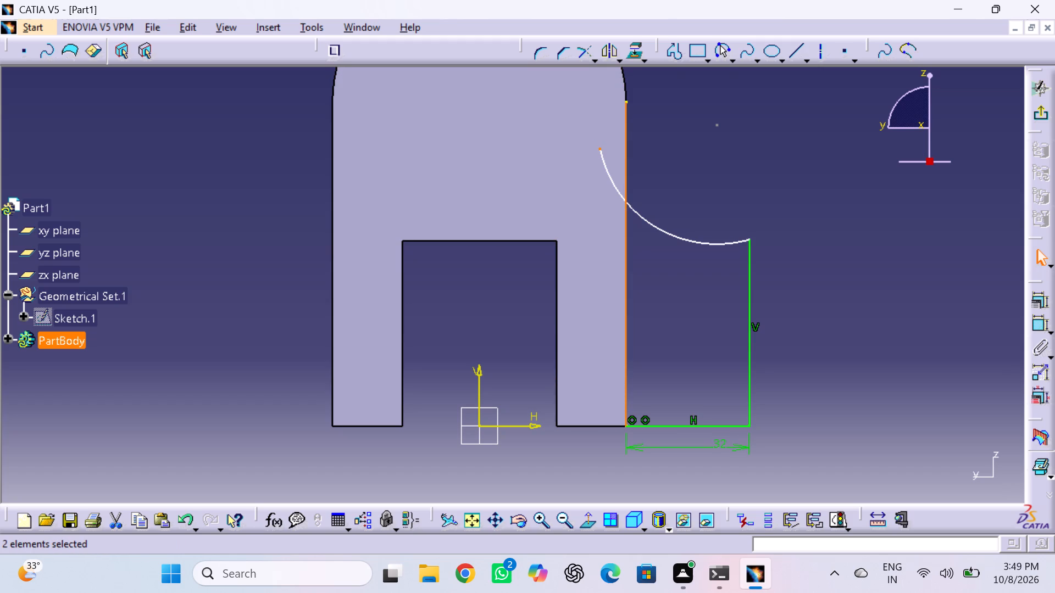
{"action": "left_click", "coordinate": [1044, 303]}
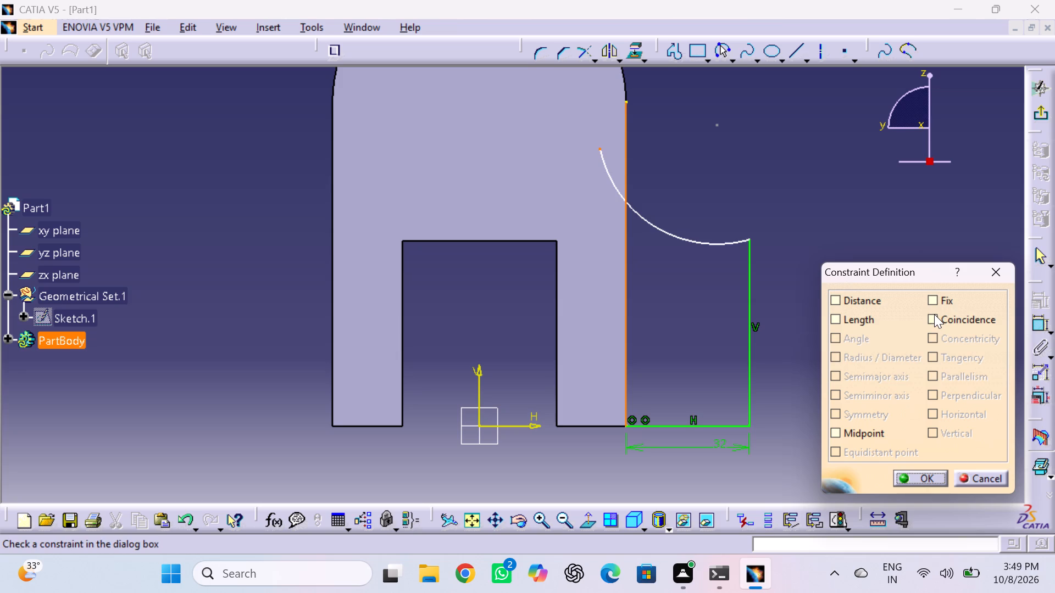
{"action": "left_click", "coordinate": [934, 314]}
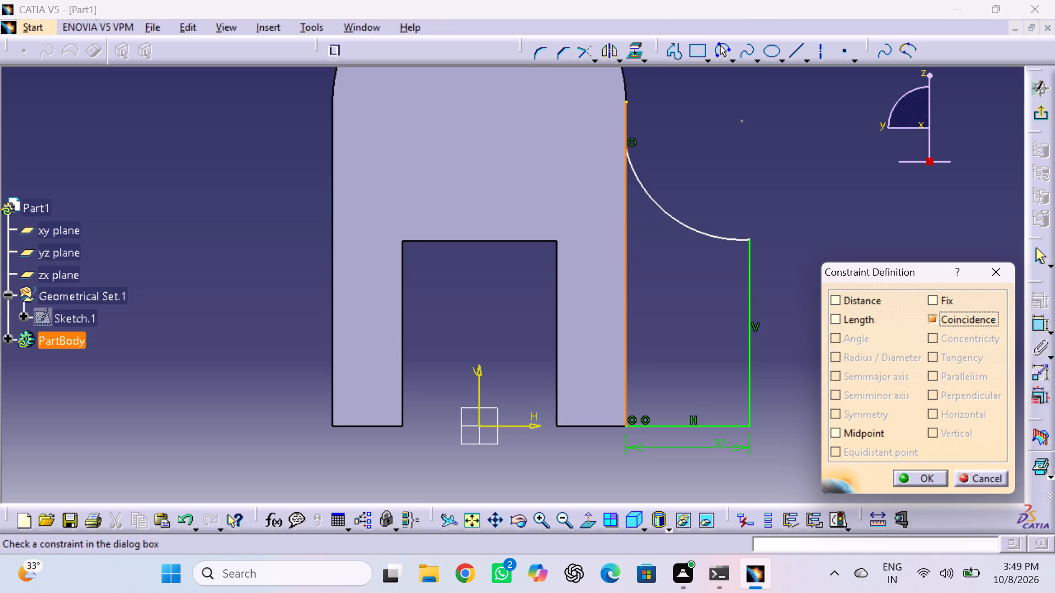
{"action": "left_click", "coordinate": [928, 479]}
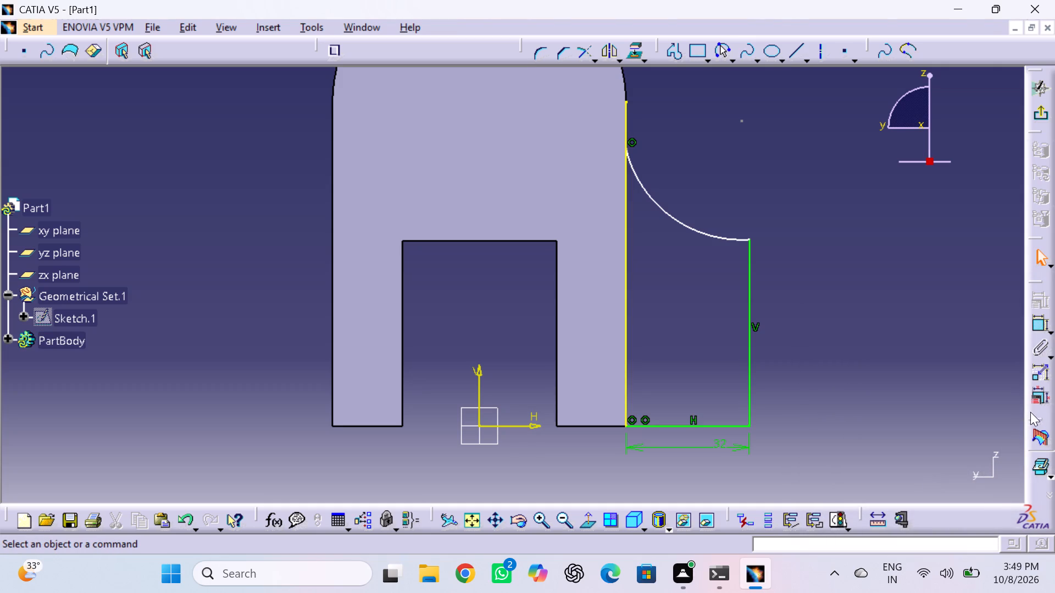
Dimension the side profile's outer vertical line and set its length to 56 mm.
{"action": "left_click", "coordinate": [1039, 321]}
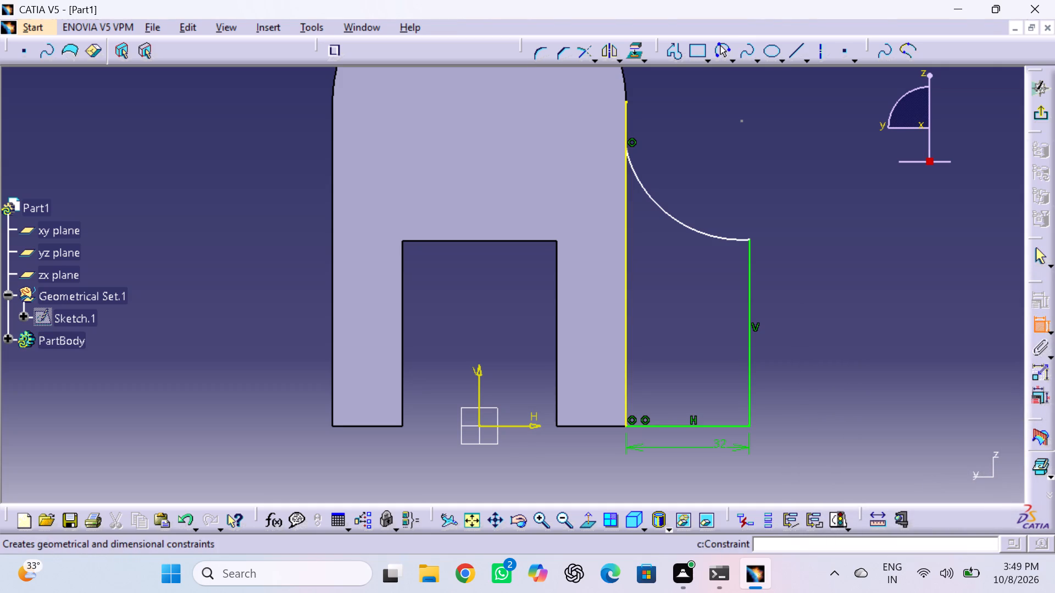
{"action": "left_click", "coordinate": [748, 329]}
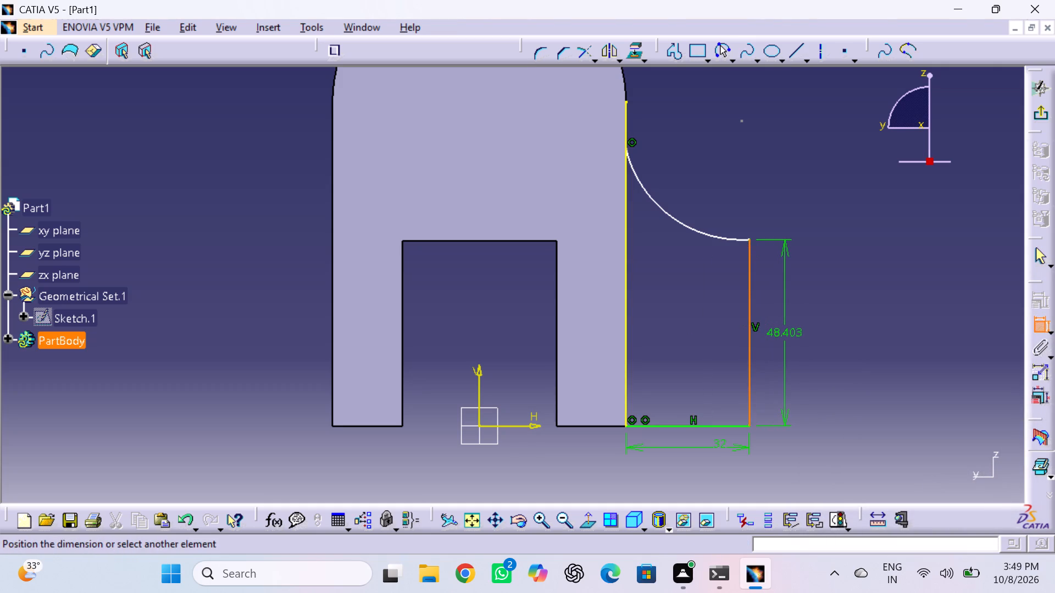
{"action": "left_click", "coordinate": [786, 337]}
{"action": "double_click", "coordinate": [786, 333]}
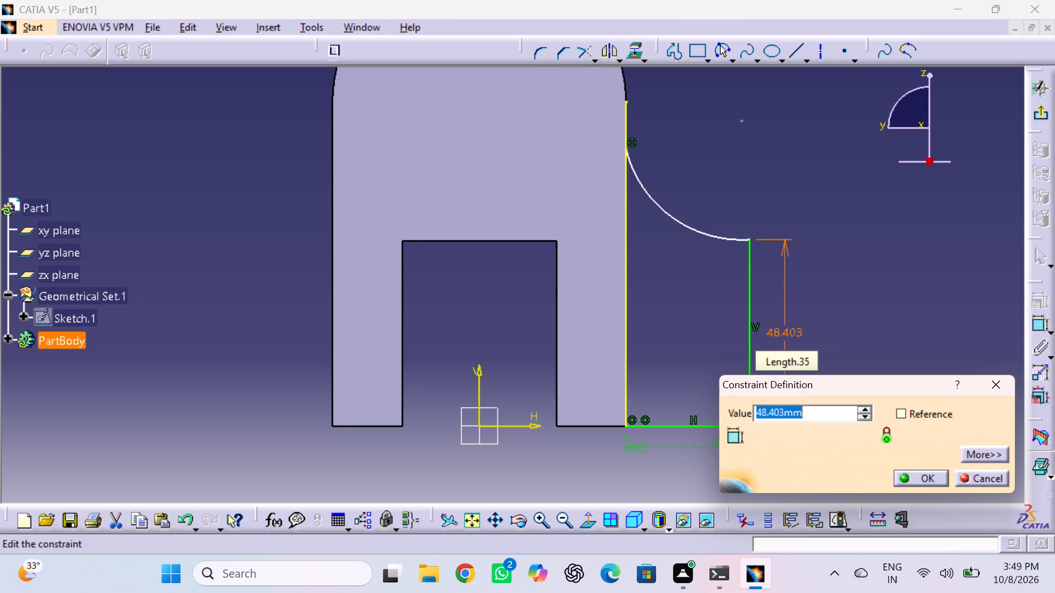
{"action": "type", "text": "56"}
{"action": "key", "text": "Return"}
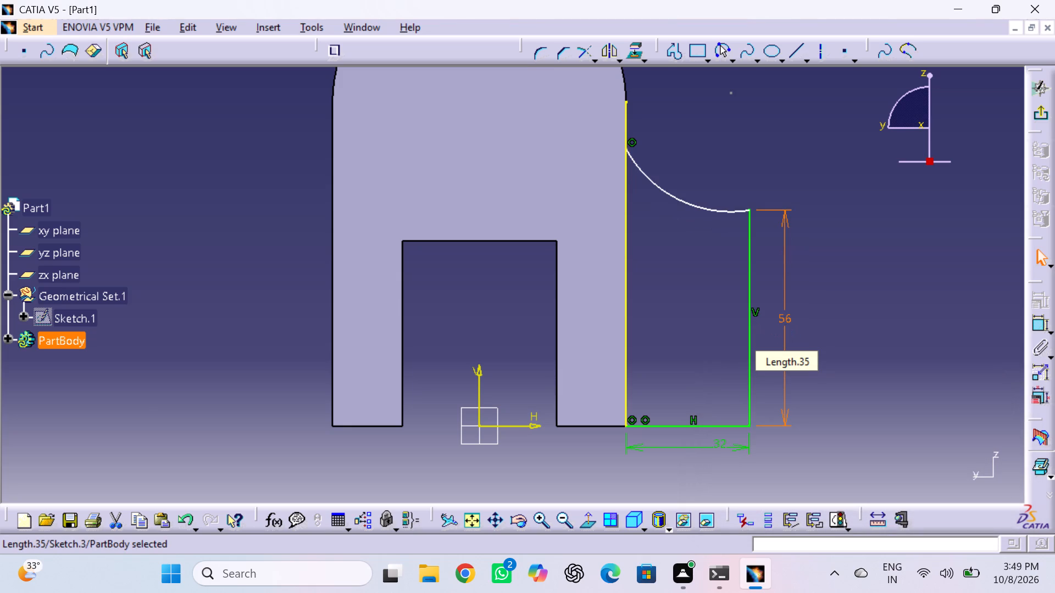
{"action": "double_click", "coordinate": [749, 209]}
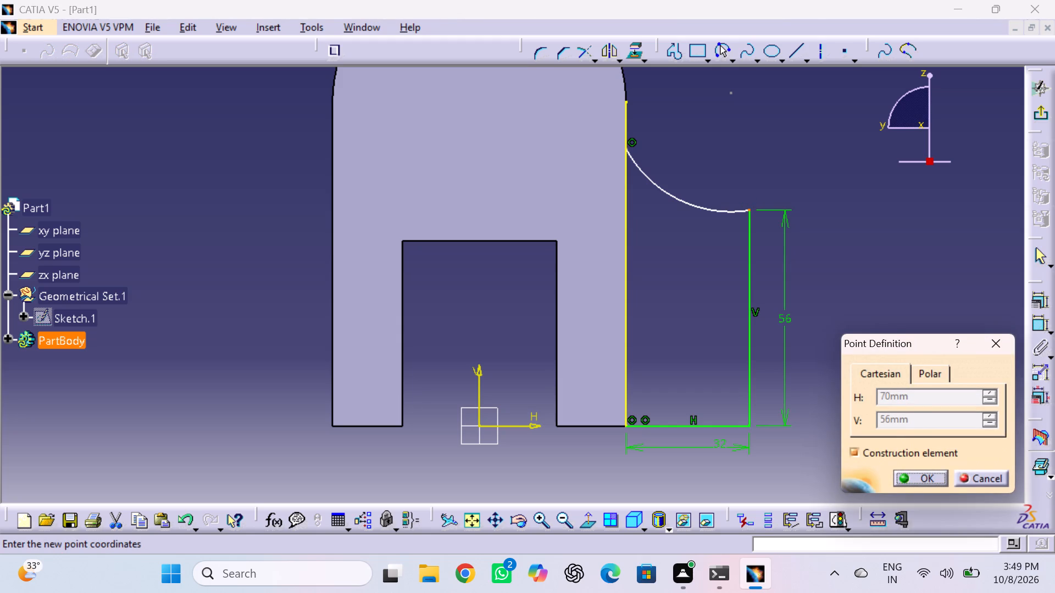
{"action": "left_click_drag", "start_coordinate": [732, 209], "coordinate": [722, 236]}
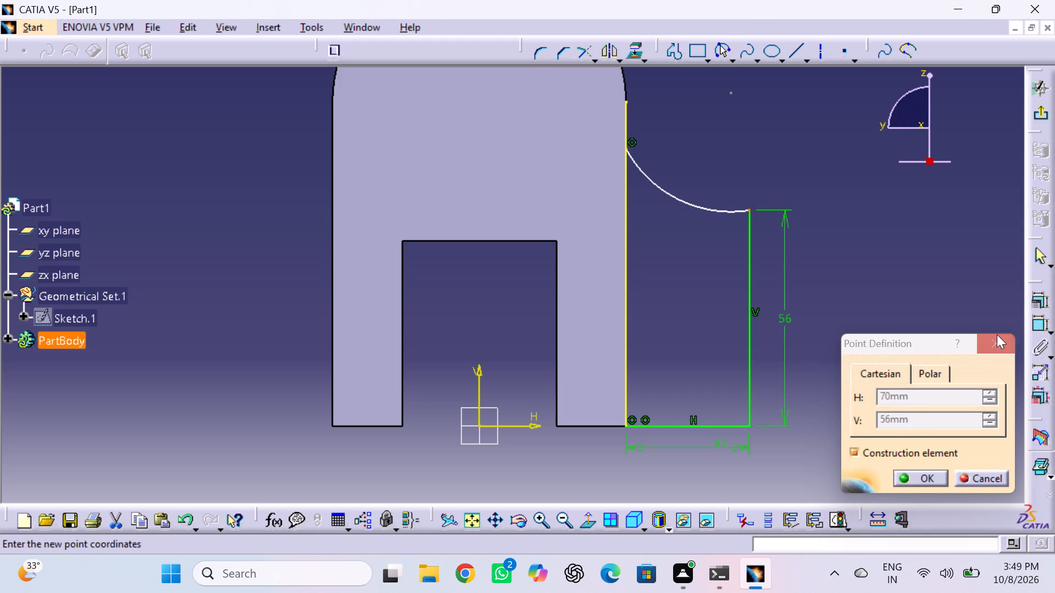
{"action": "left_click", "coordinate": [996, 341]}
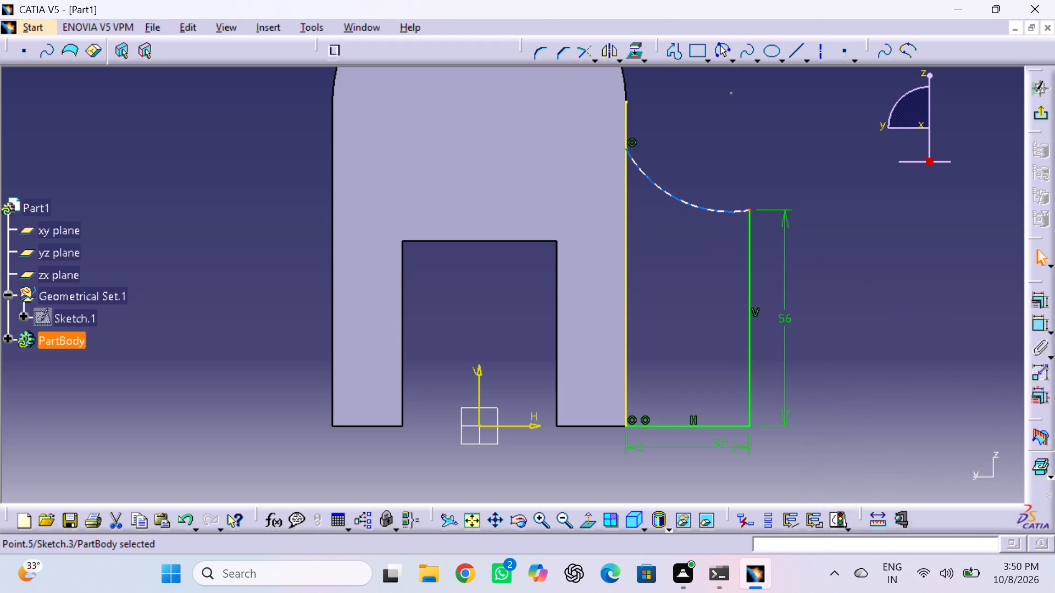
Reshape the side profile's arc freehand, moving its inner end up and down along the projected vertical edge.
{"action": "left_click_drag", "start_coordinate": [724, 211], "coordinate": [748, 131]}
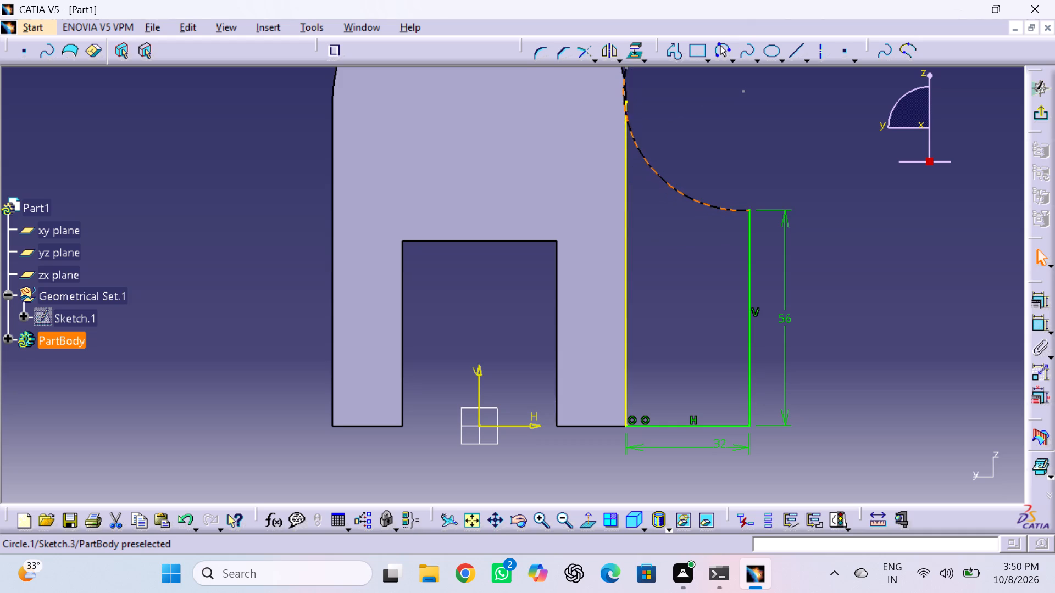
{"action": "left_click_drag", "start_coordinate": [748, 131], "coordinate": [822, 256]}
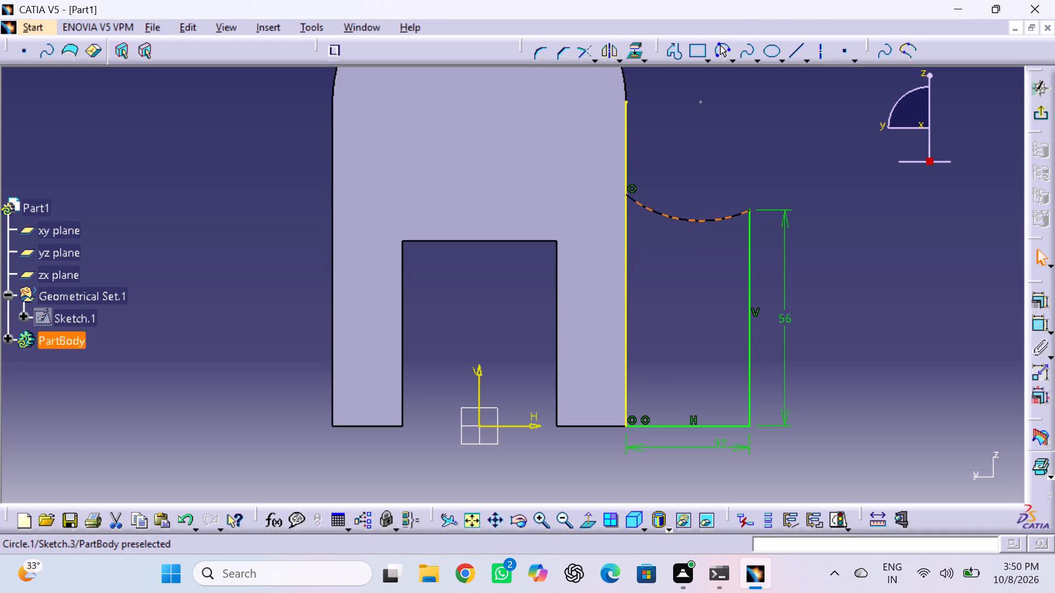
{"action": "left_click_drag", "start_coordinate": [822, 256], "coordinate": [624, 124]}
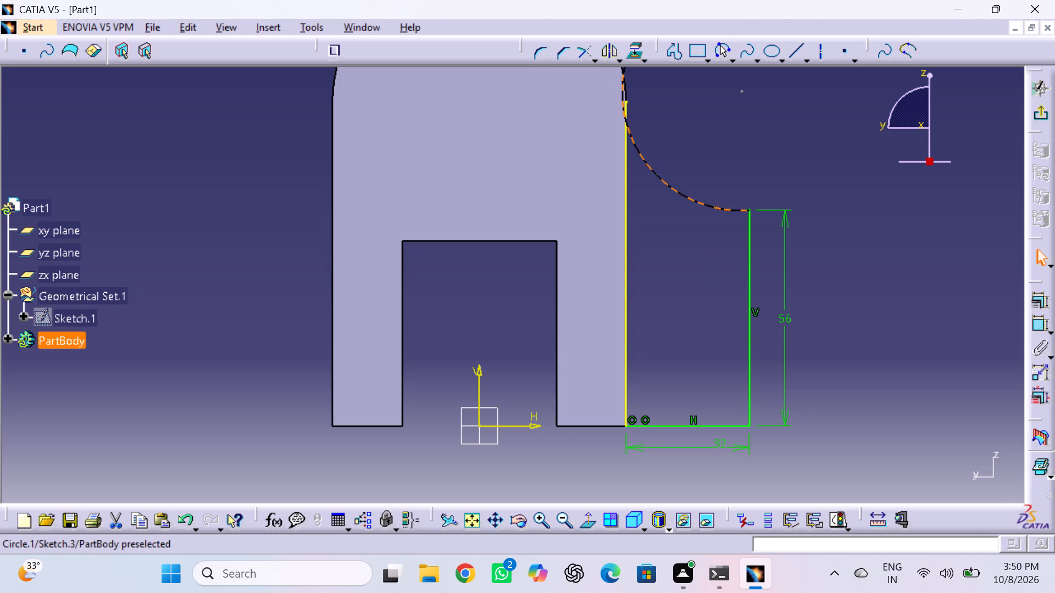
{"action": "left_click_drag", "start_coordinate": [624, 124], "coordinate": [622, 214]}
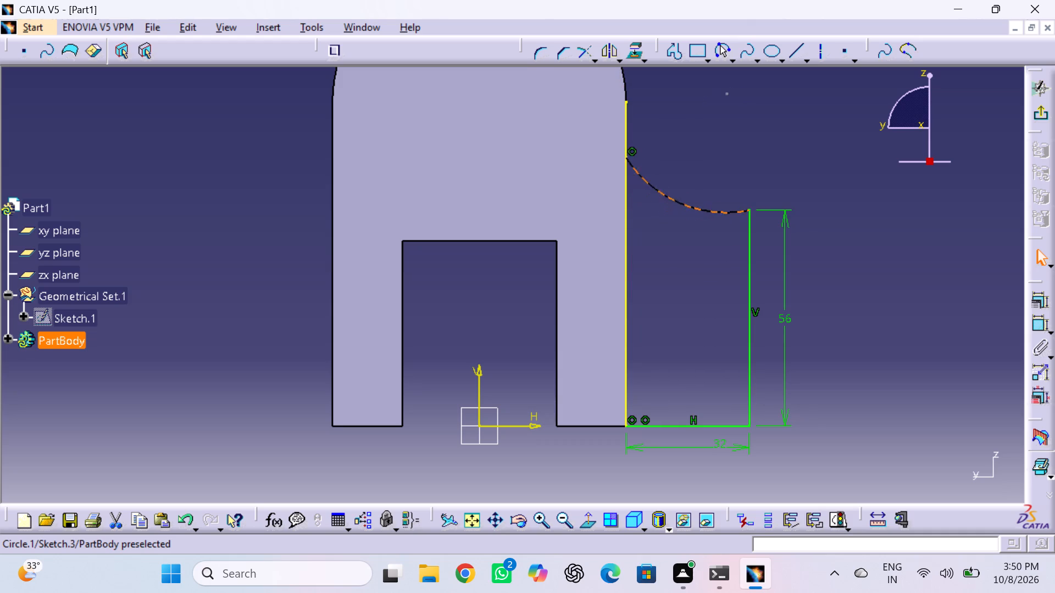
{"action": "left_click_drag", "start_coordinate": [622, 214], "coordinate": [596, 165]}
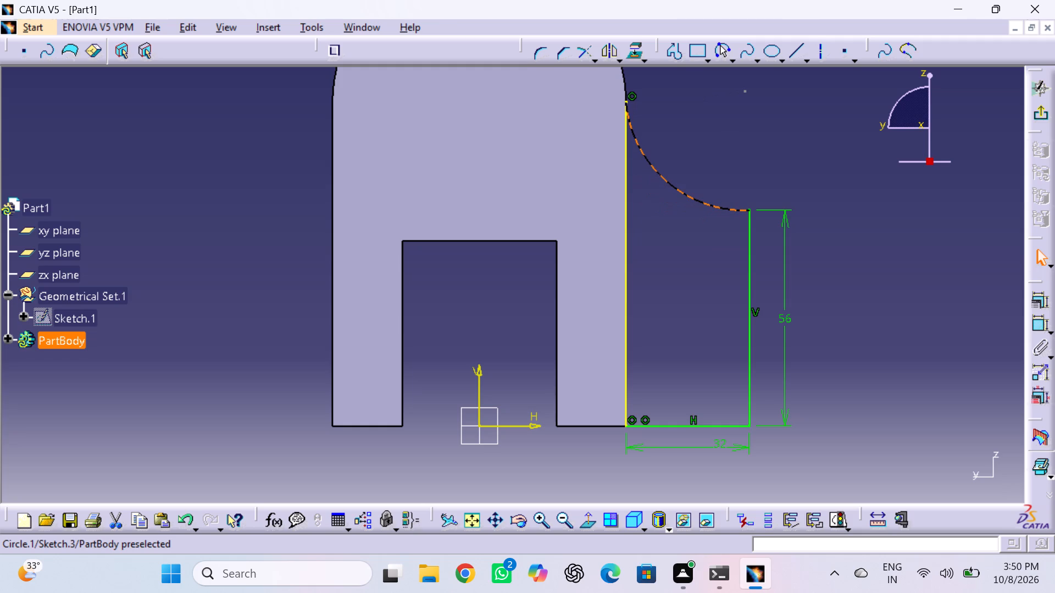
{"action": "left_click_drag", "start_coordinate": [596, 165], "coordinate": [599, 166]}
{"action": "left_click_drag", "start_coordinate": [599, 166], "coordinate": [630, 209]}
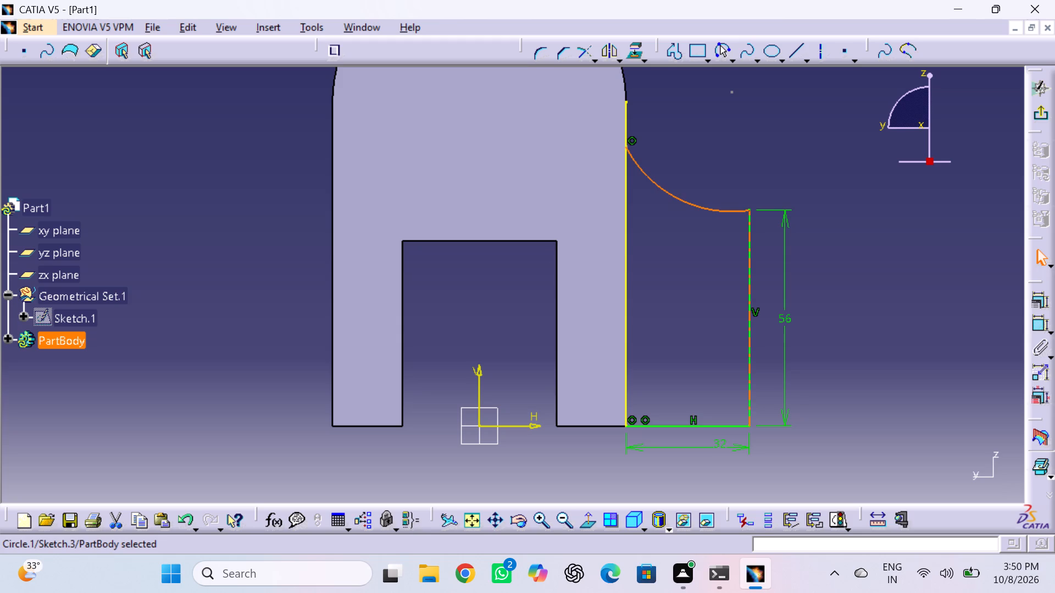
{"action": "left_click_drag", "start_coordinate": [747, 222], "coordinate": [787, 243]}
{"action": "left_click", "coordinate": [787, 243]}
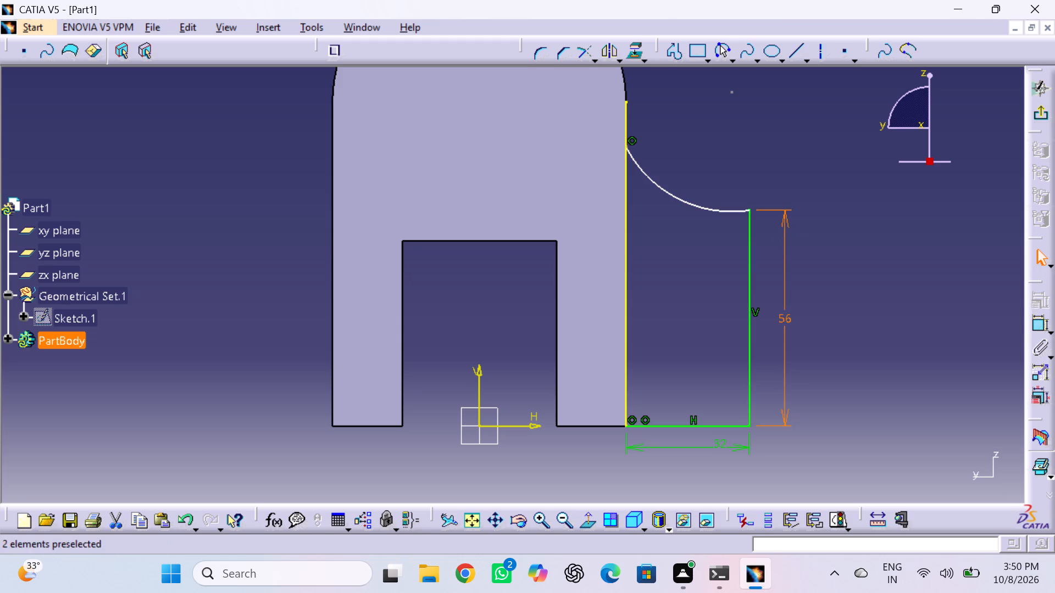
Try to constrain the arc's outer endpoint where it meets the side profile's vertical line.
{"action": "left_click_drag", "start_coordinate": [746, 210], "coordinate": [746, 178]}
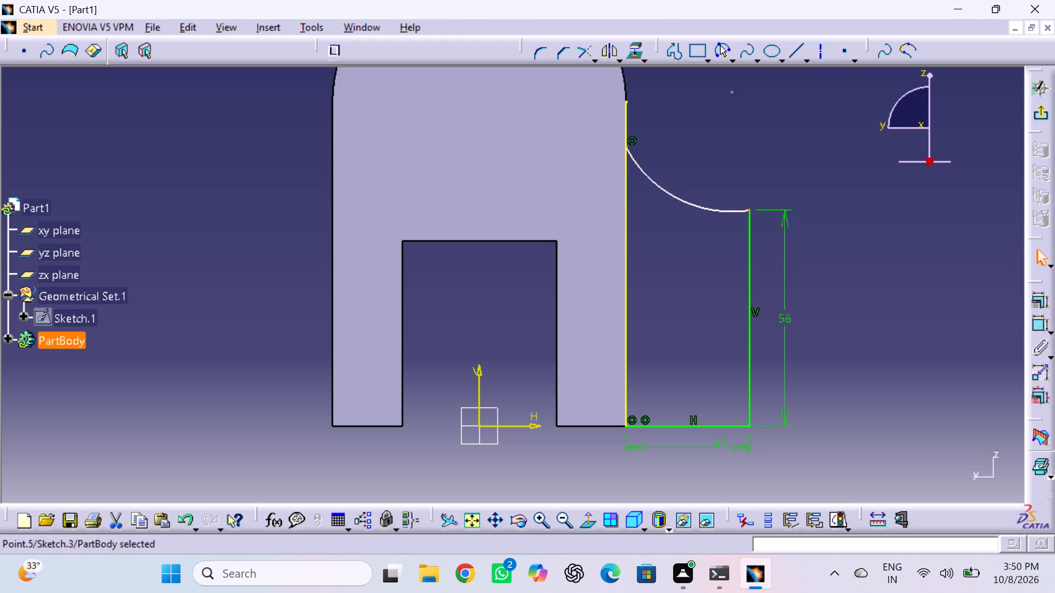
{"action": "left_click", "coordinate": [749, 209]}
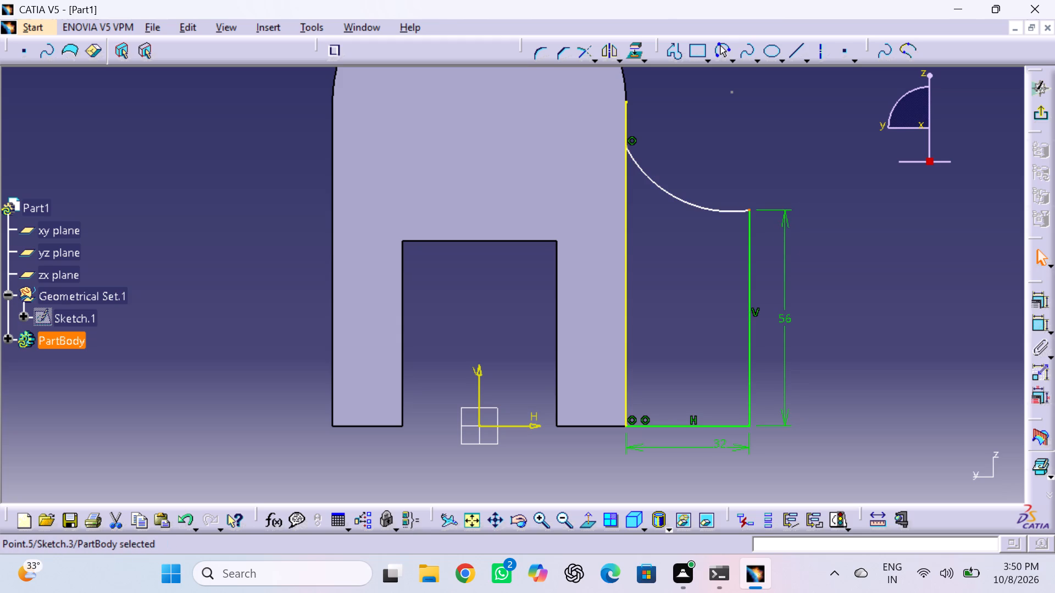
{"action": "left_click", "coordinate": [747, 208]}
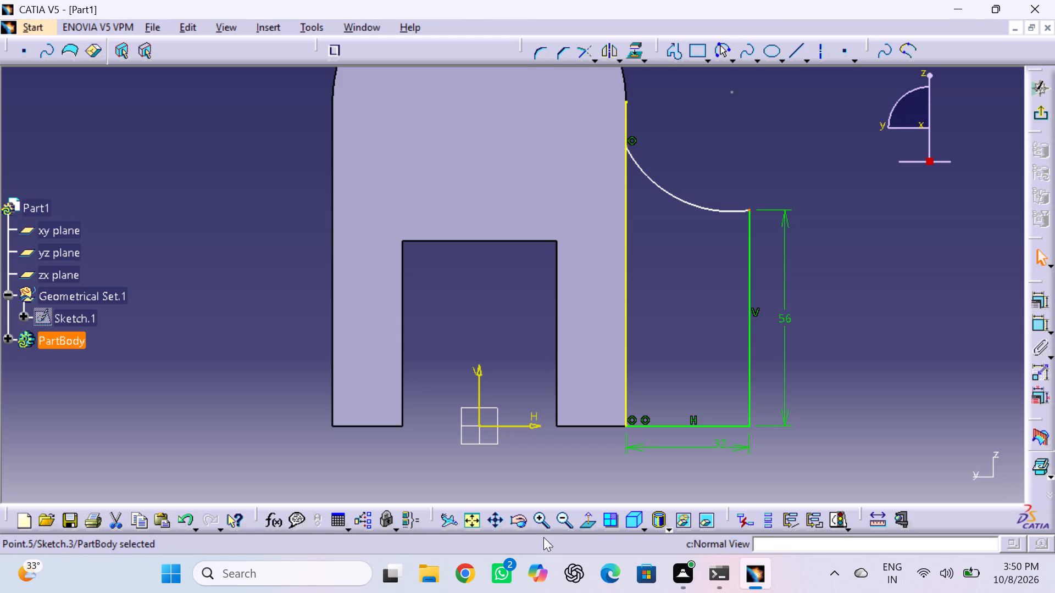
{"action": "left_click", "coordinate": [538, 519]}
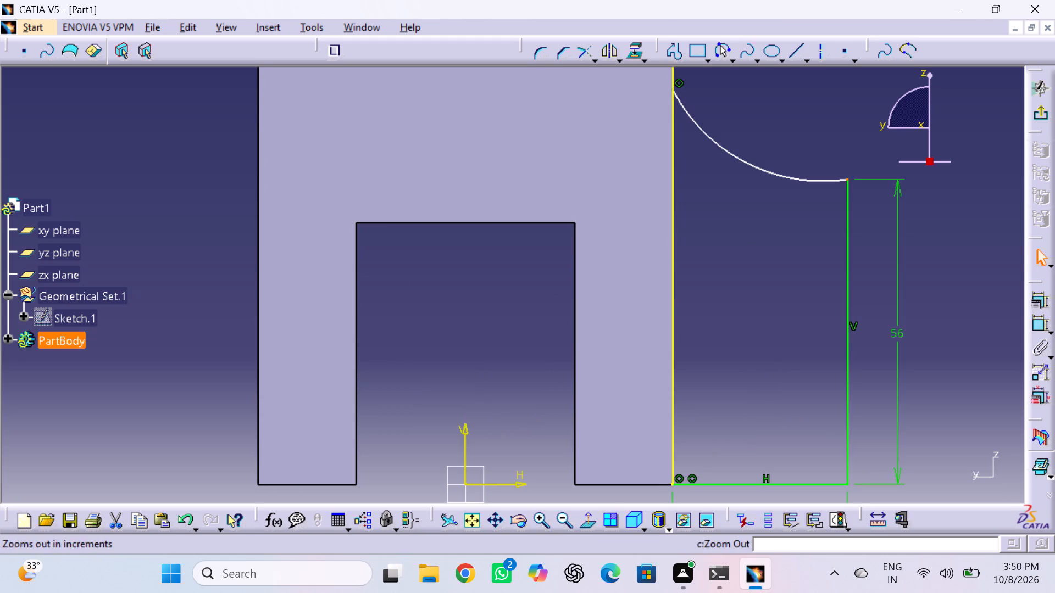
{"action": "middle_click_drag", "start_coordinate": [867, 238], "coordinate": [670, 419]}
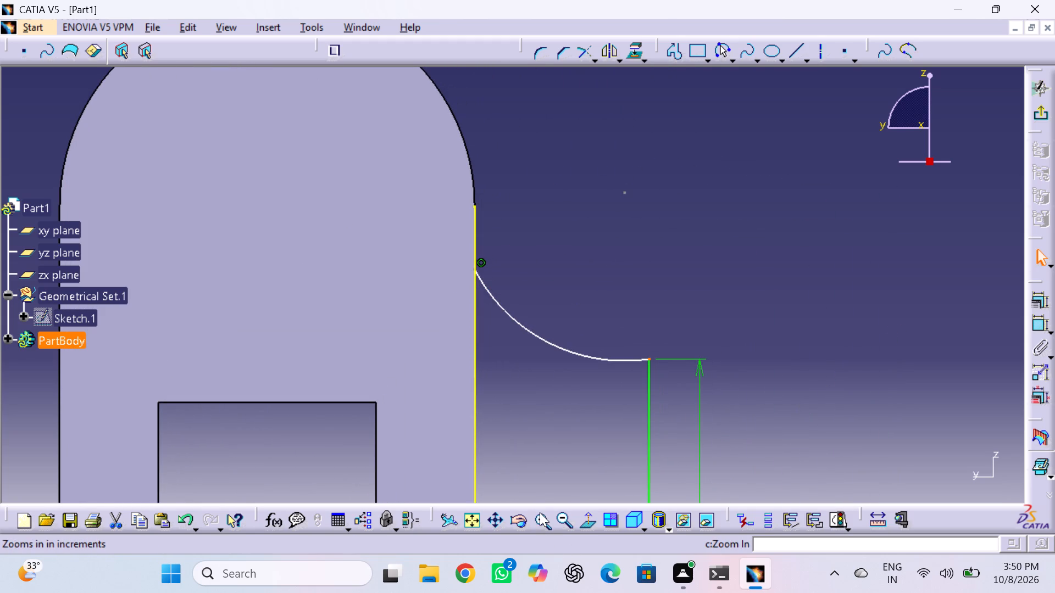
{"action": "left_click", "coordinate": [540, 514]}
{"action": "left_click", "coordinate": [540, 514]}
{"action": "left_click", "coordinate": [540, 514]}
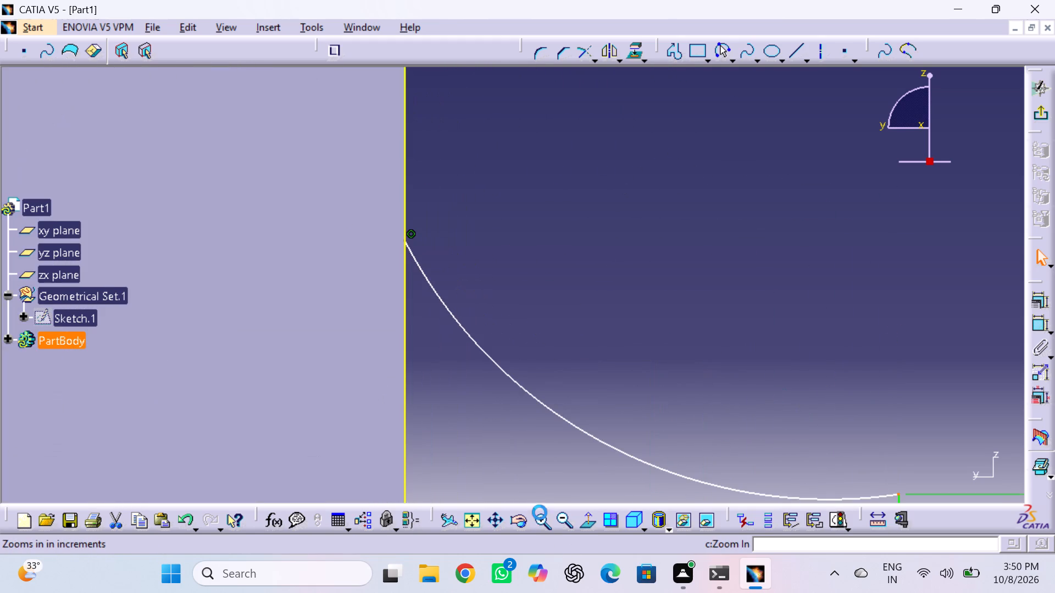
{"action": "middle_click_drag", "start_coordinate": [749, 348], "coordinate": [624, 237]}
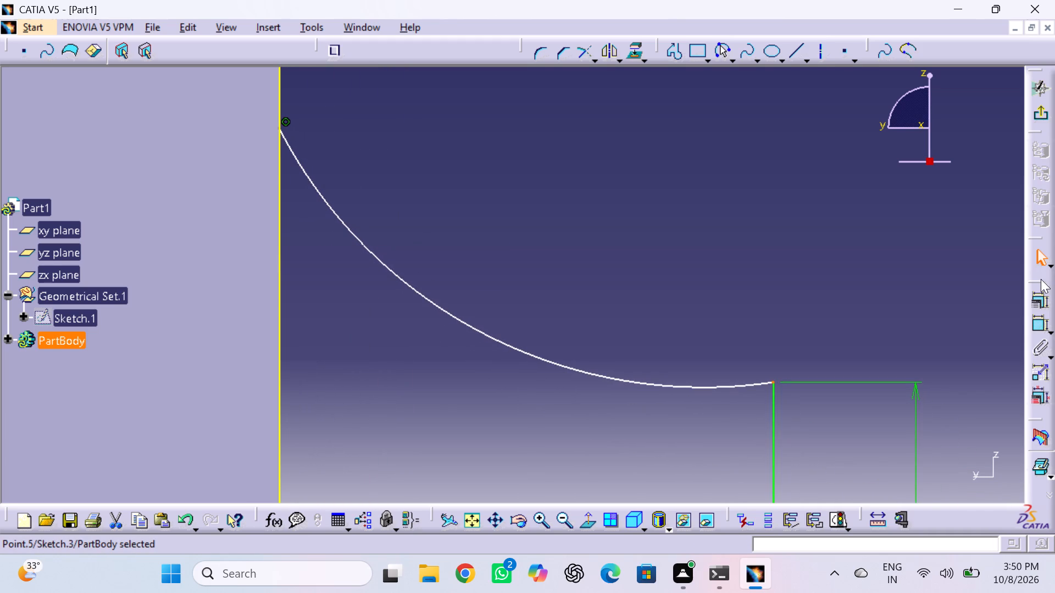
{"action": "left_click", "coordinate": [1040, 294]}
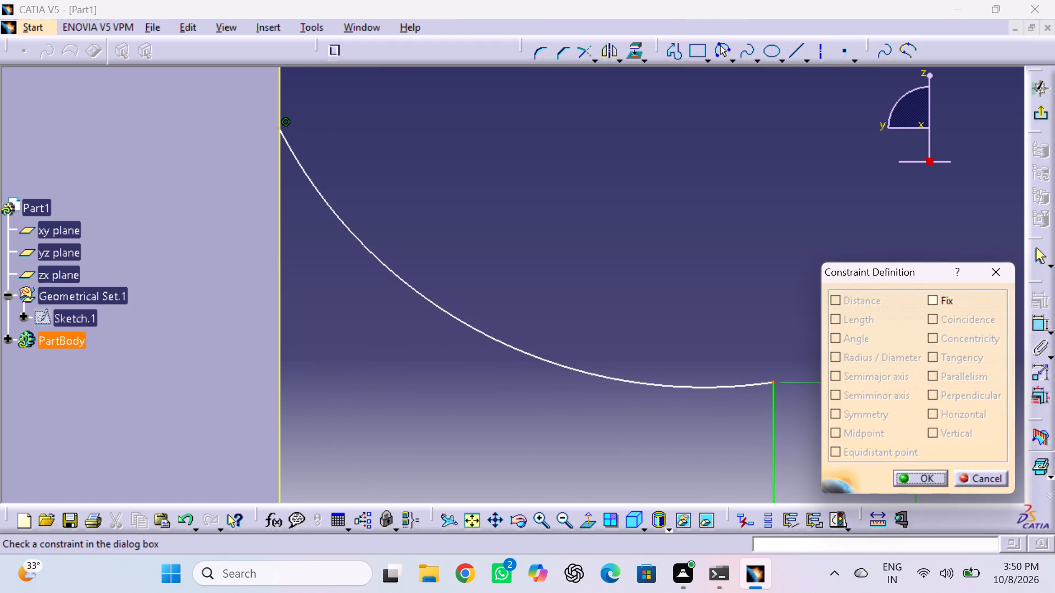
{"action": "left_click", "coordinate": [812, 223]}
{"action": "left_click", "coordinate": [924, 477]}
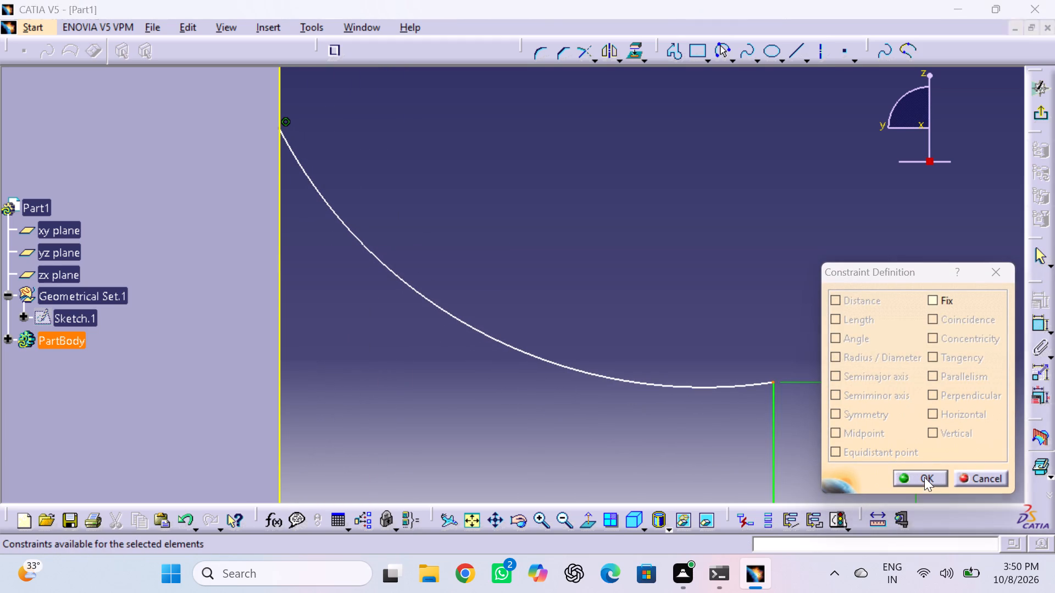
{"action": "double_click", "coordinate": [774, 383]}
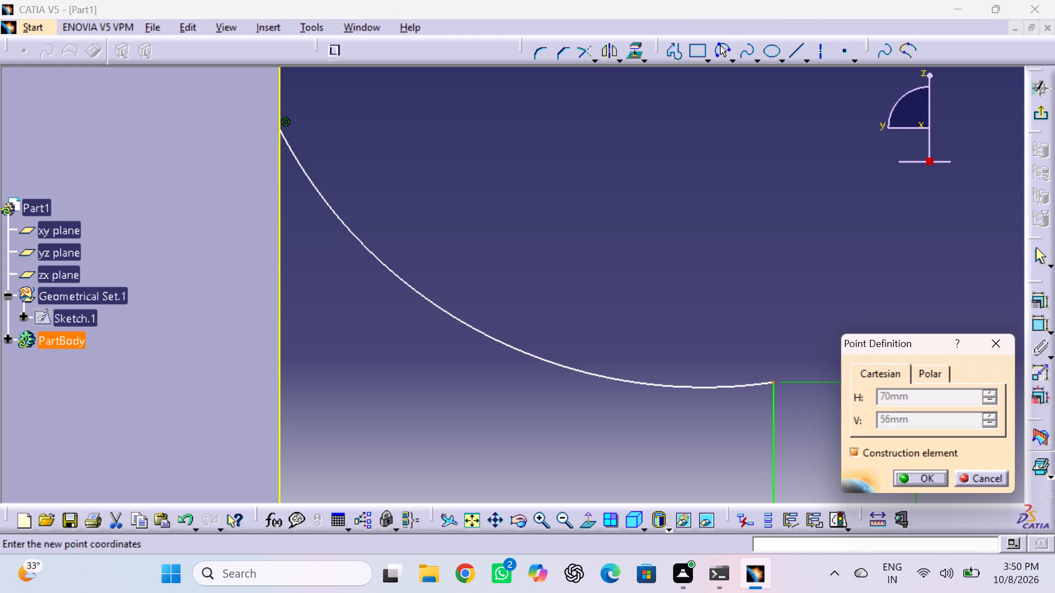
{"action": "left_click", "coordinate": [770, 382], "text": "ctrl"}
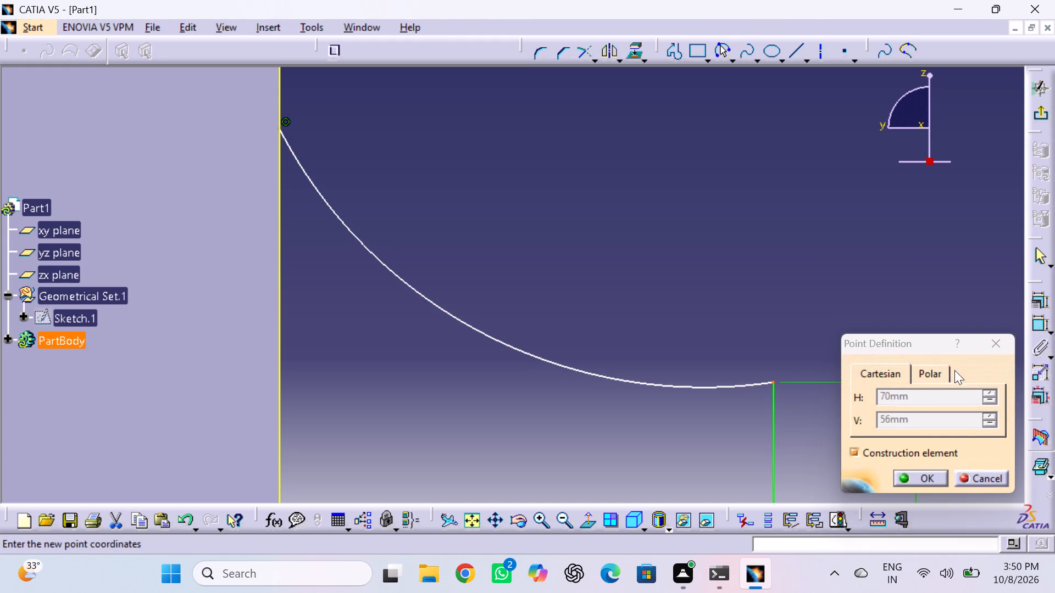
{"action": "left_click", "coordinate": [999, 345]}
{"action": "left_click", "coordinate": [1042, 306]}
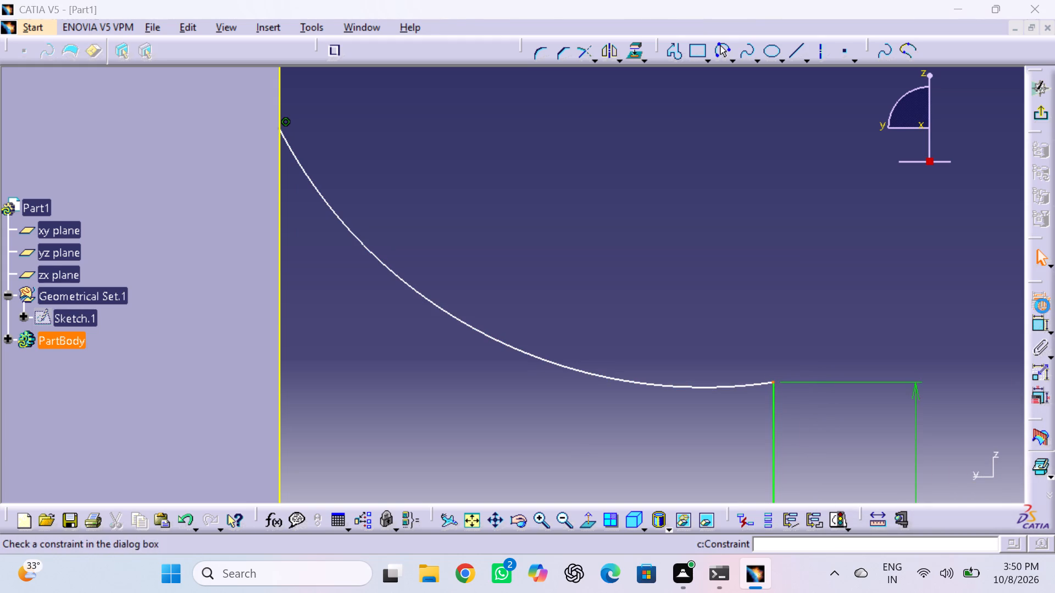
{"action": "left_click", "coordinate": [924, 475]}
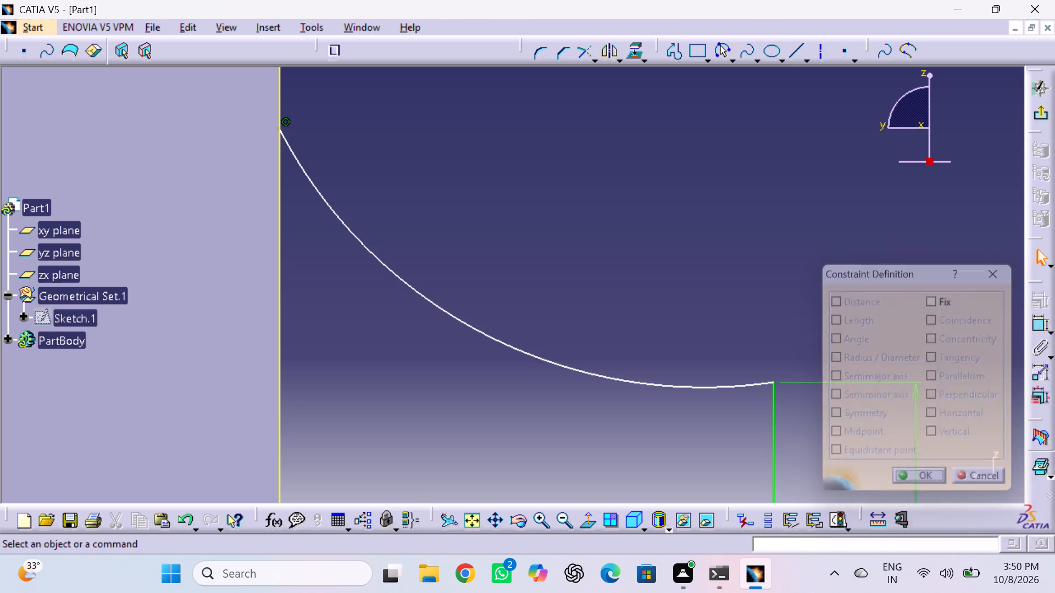
Dimension the side profile's arc and set its radius to 28 mm.
{"action": "scroll", "coordinate": [719, 325], "scroll_direction": "up", "scroll_amount": 4}
{"action": "scroll", "coordinate": [718, 322], "scroll_direction": "down", "scroll_amount": 4}
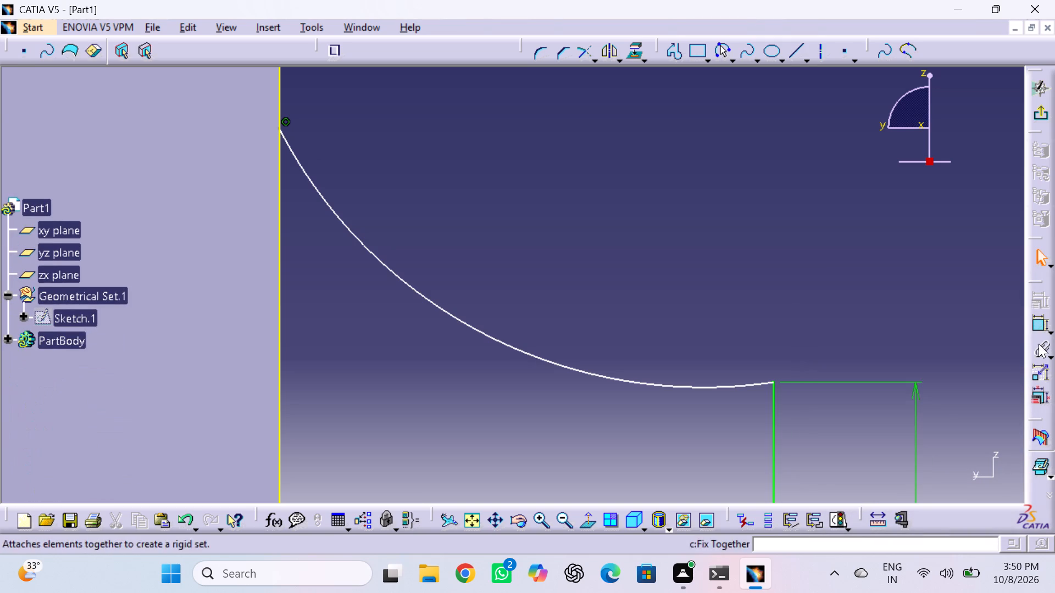
{"action": "left_click", "coordinate": [1042, 324]}
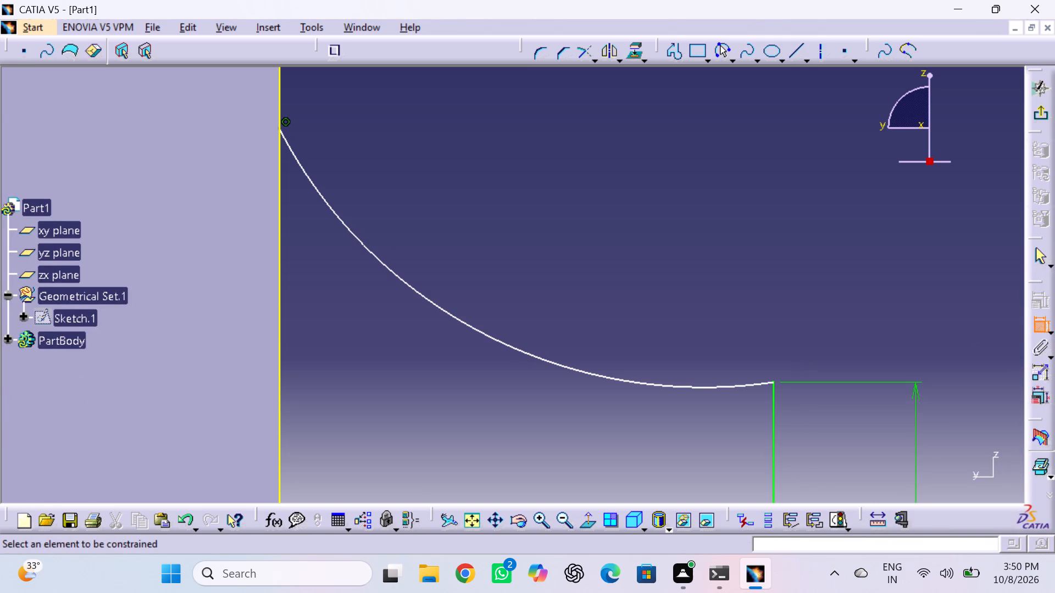
{"action": "left_click", "coordinate": [608, 376]}
{"action": "left_click", "coordinate": [606, 299]}
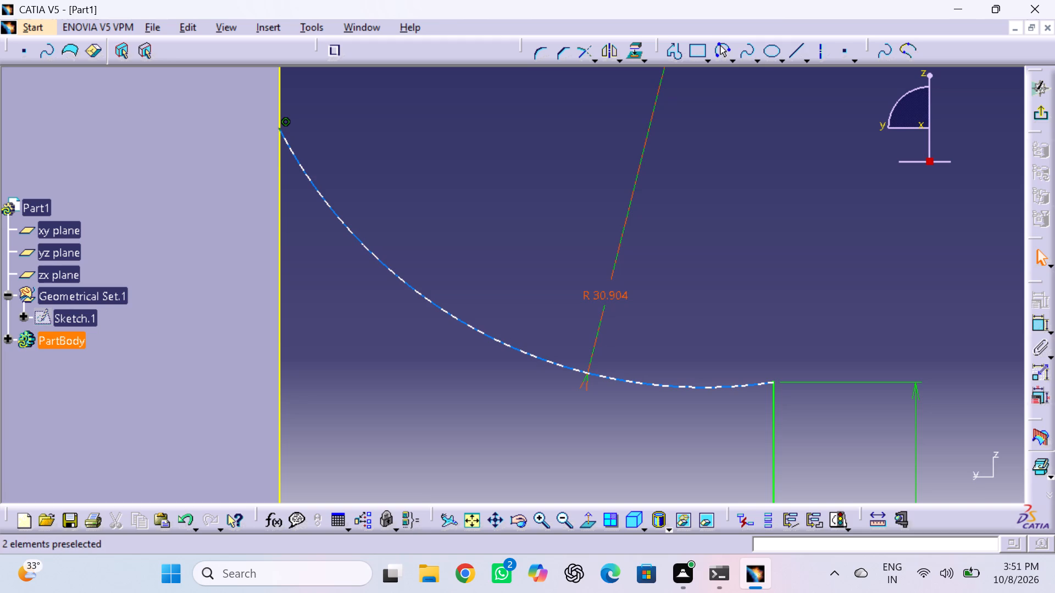
{"action": "double_click", "coordinate": [619, 295]}
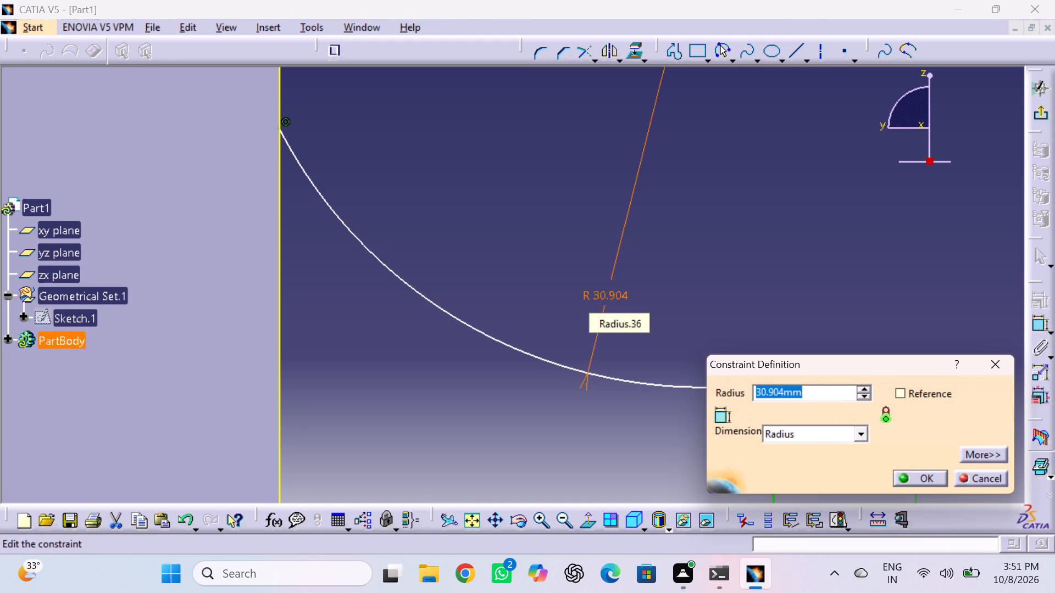
{"action": "type", "text": "28"}
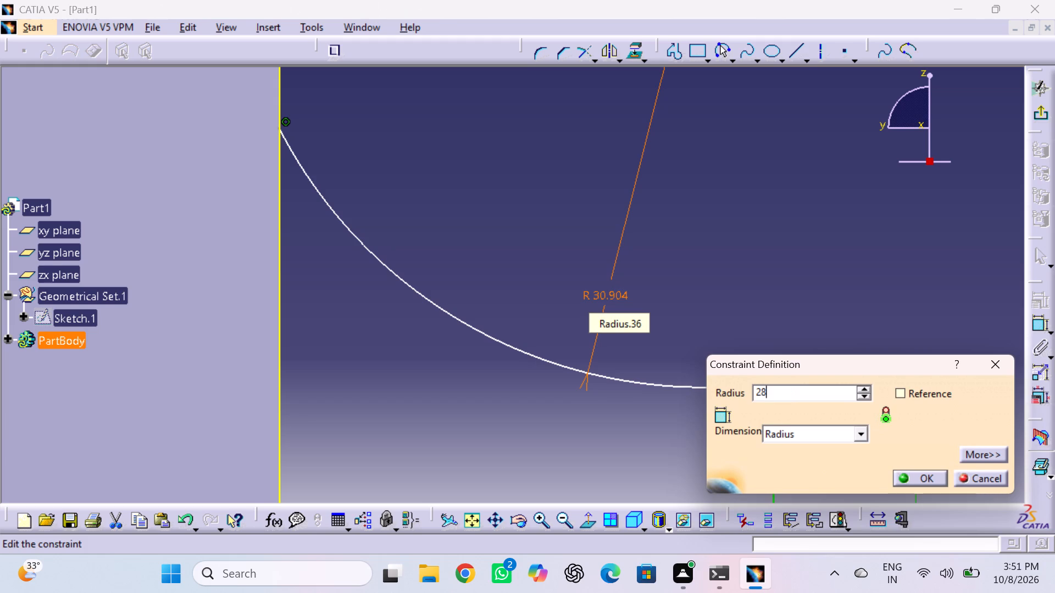
{"action": "key", "text": "Return"}
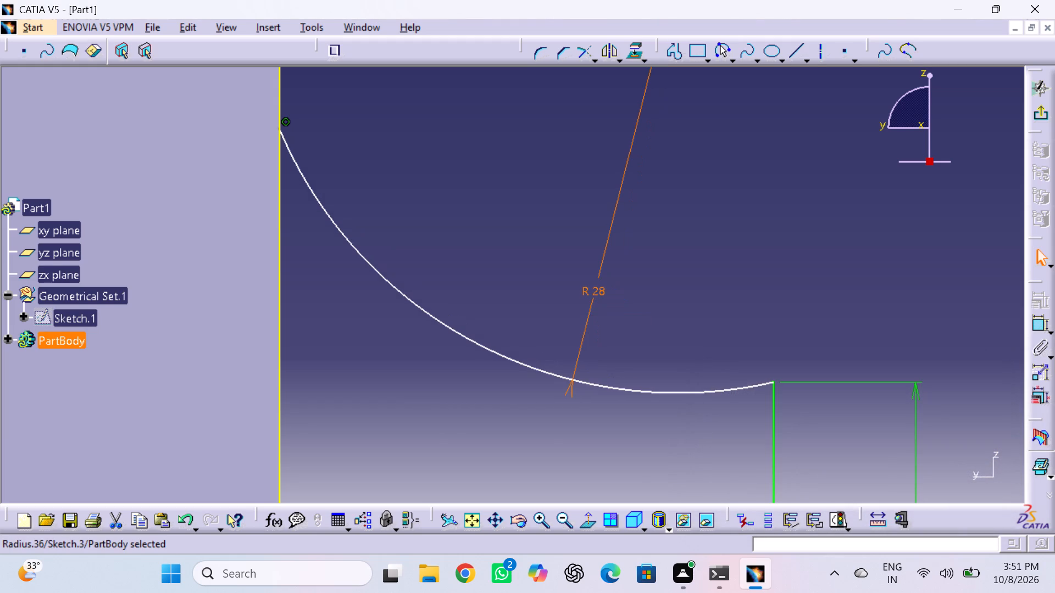
Exit the side profile sketch and return to the 3D part with nothing selected.
{"action": "triple_click", "coordinate": [564, 521]}
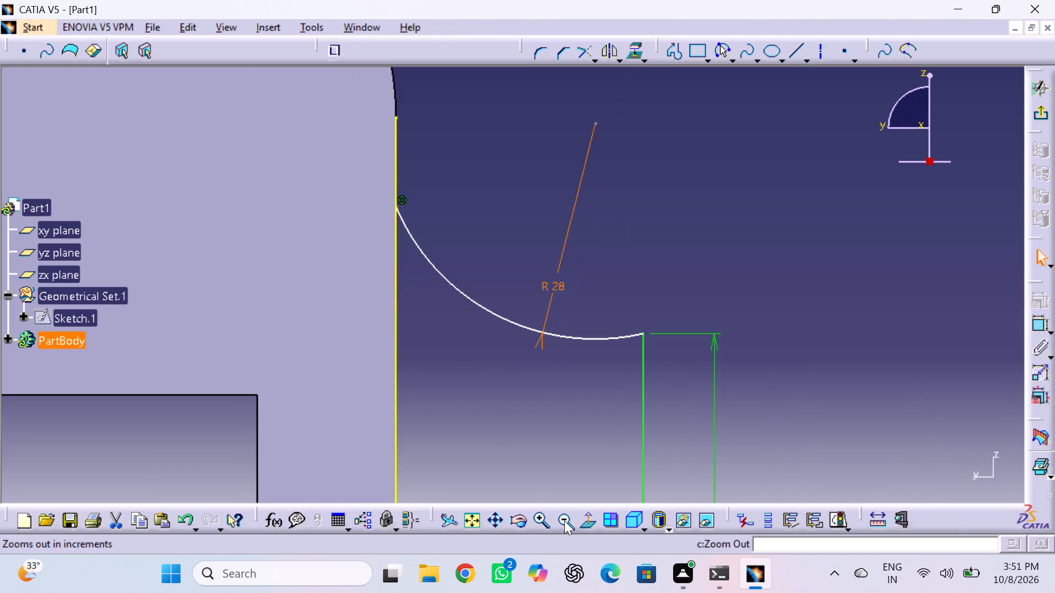
{"action": "double_click", "coordinate": [564, 521]}
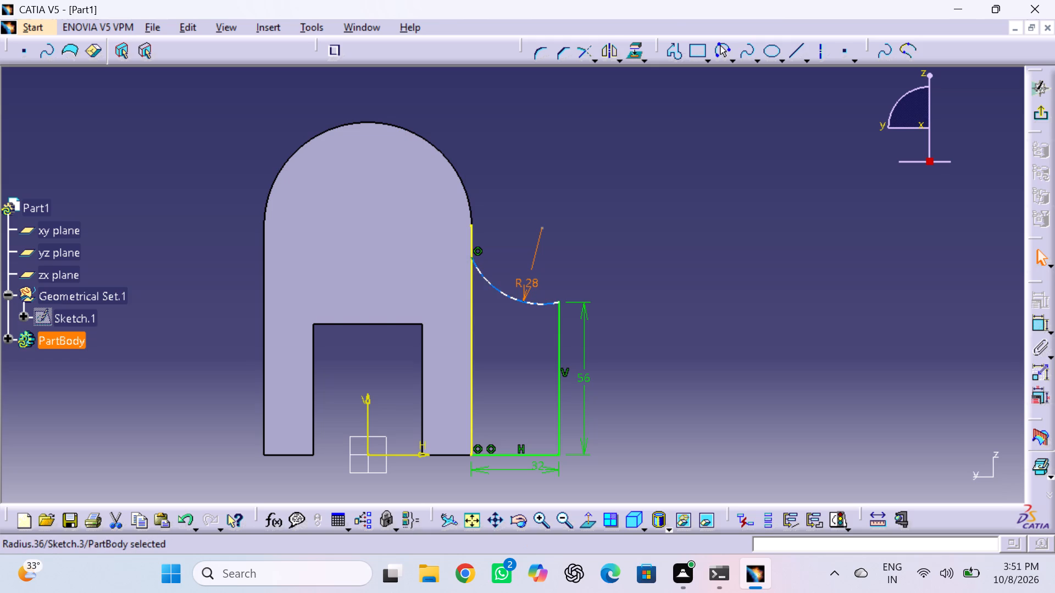
{"action": "left_click", "coordinate": [1047, 114]}
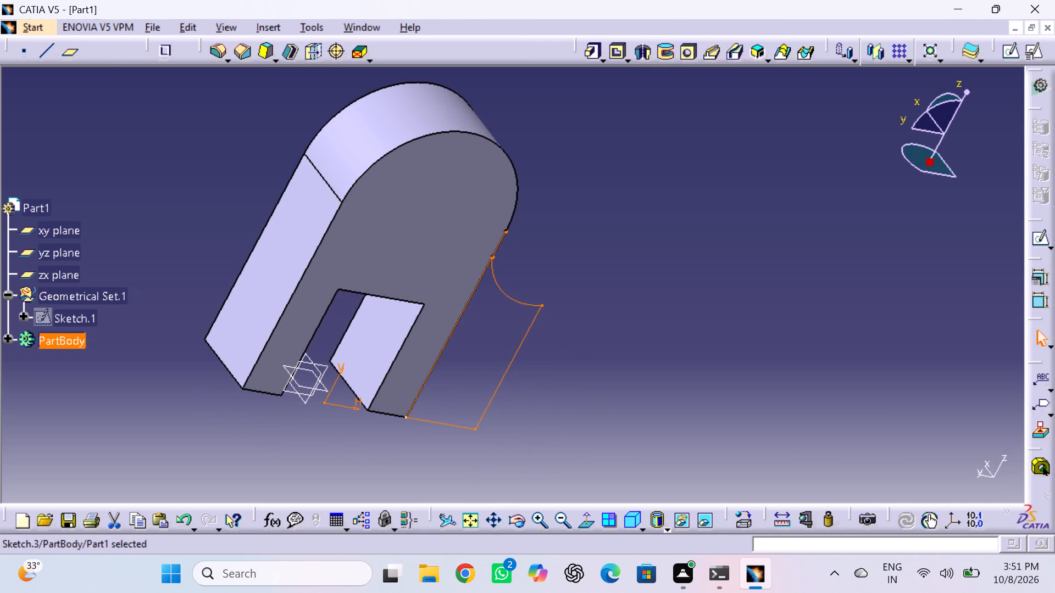
{"action": "left_click", "coordinate": [659, 258]}
Start a new sketch on the rear face of the inverted-U part.
{"action": "middle_click_drag", "start_coordinate": [663, 265], "coordinate": [613, 241]}
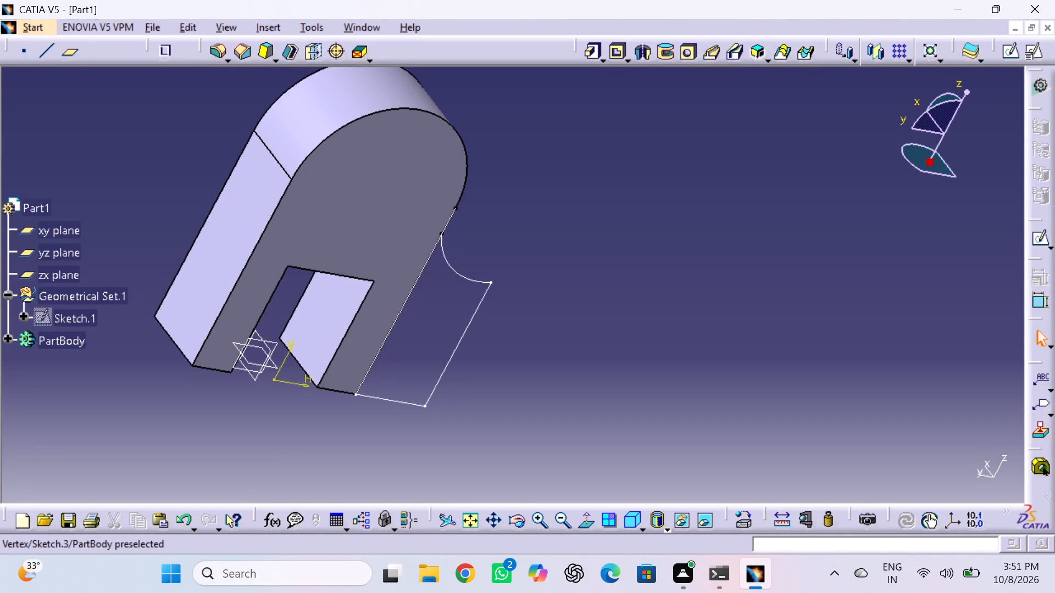
{"action": "left_click", "coordinate": [399, 216]}
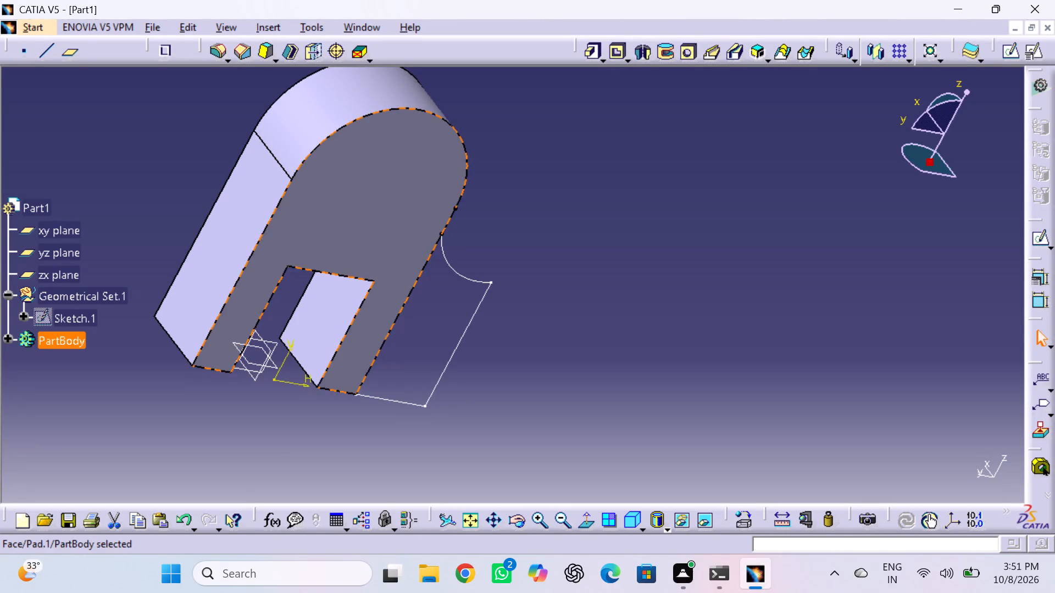
{"action": "left_click", "coordinate": [1007, 54]}
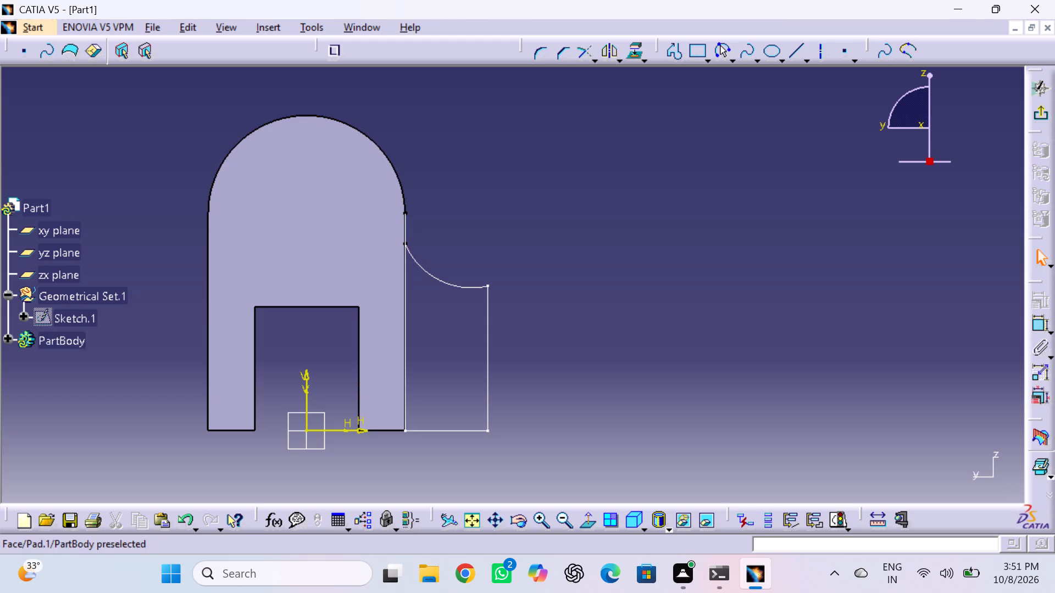
Leave the empty new sketch on the rear face and reopen the side profile sketch for editing.
{"action": "left_click", "coordinate": [51, 317]}
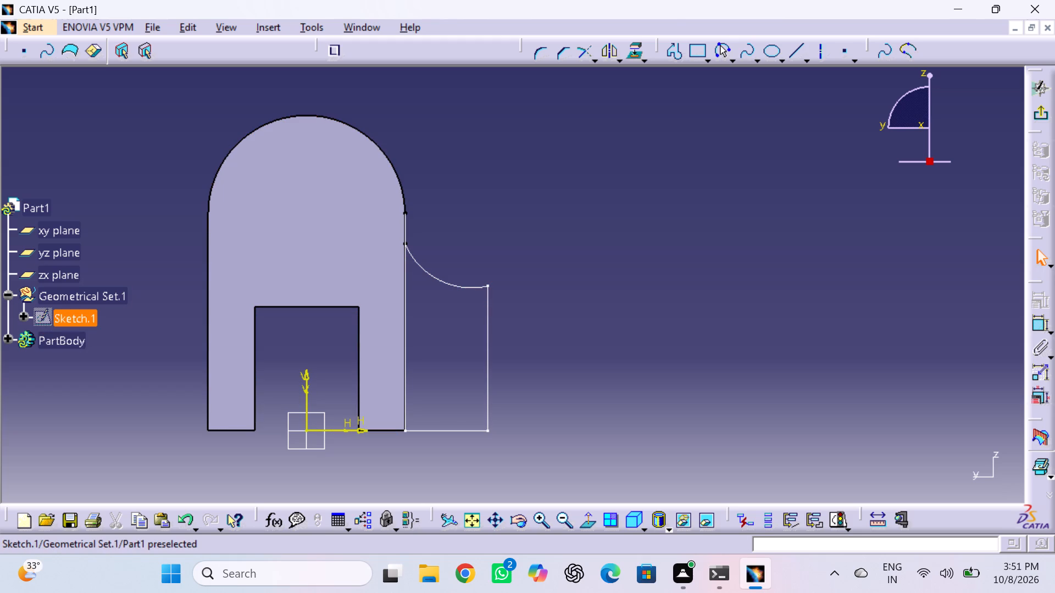
{"action": "left_click", "coordinate": [90, 317]}
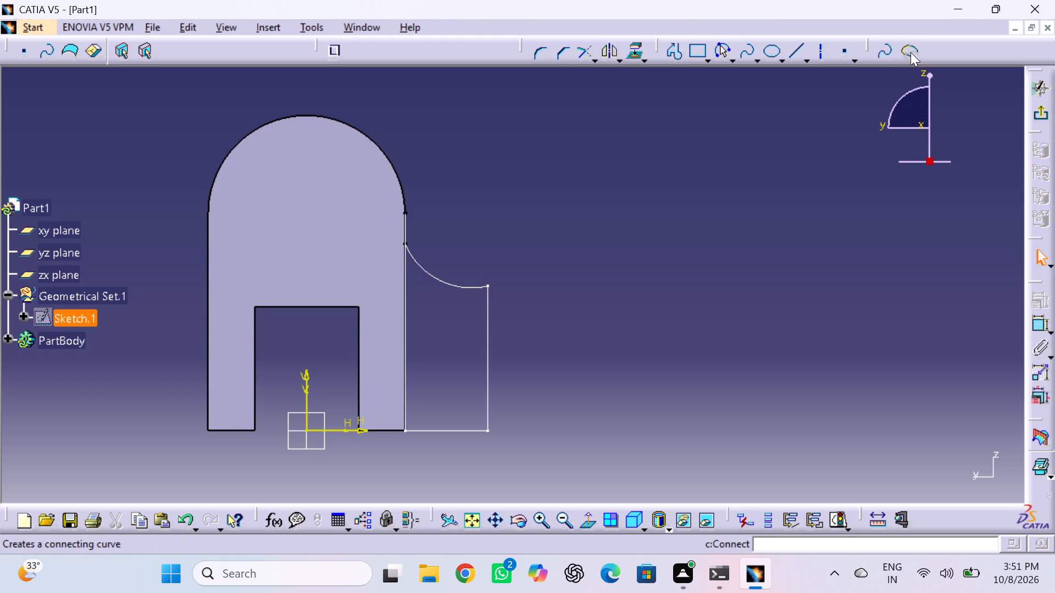
{"action": "left_click", "coordinate": [1044, 118]}
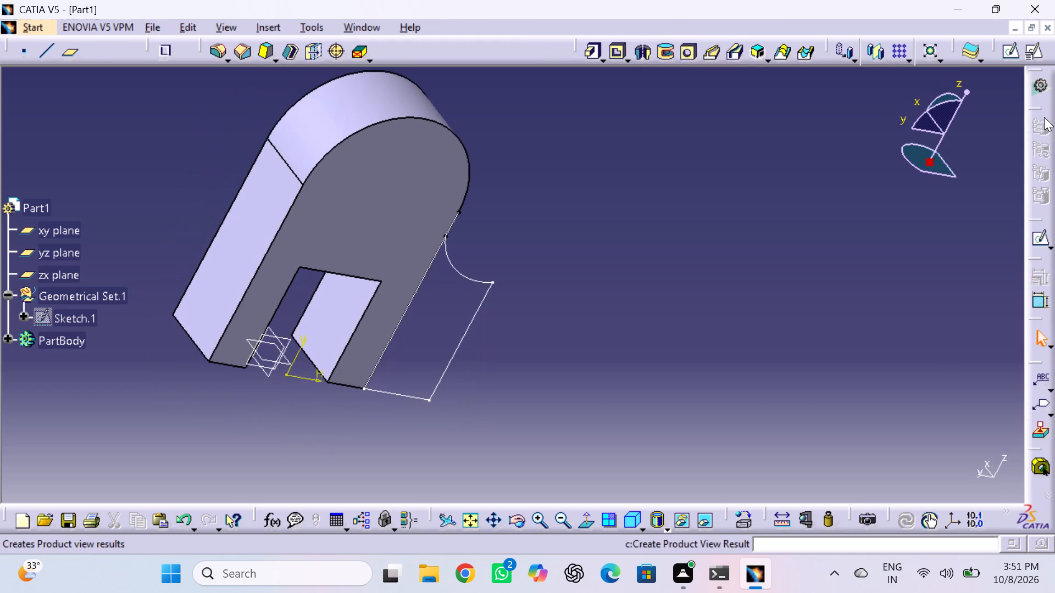
{"action": "left_click", "coordinate": [76, 322]}
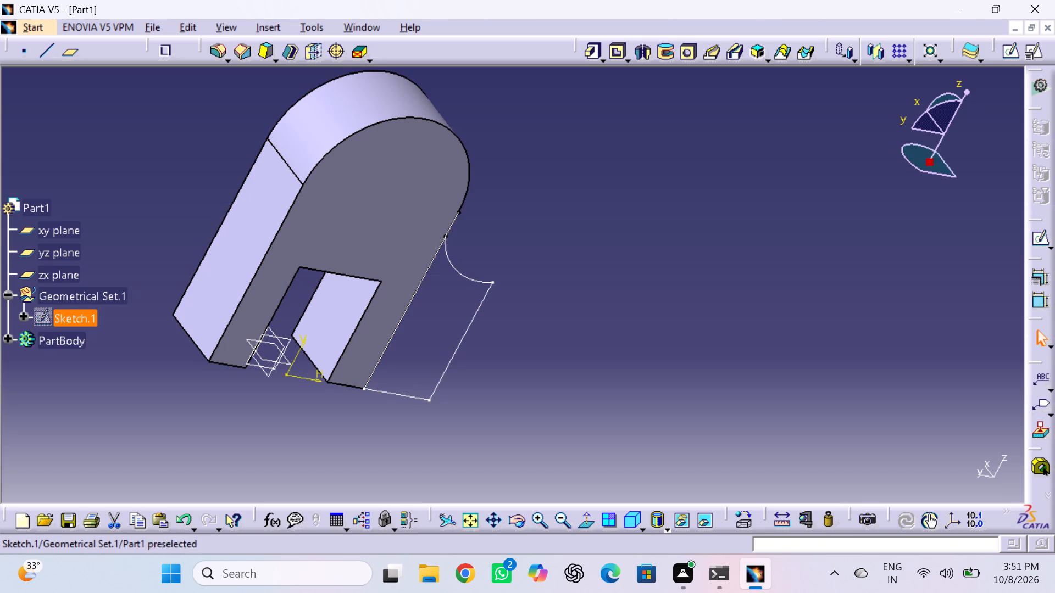
{"action": "left_click", "coordinate": [7, 335]}
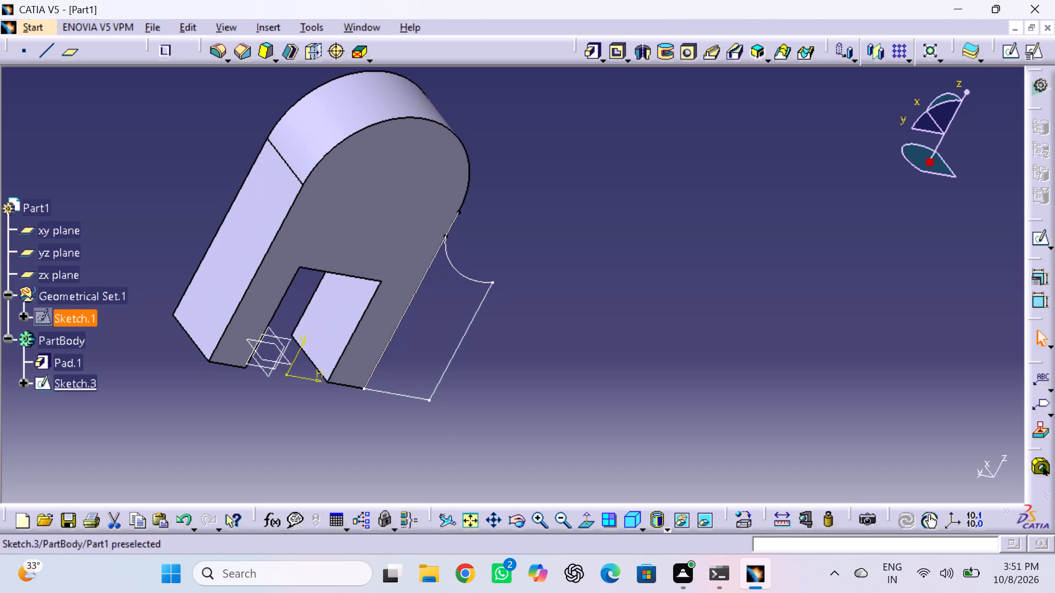
{"action": "double_click", "coordinate": [70, 381]}
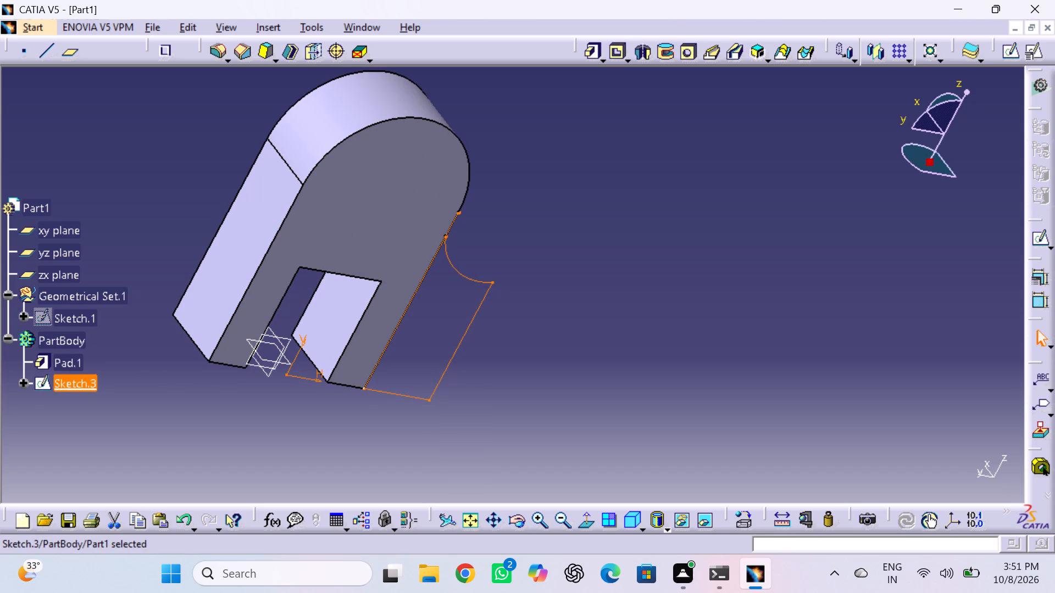
{"action": "left_click", "coordinate": [1013, 51]}
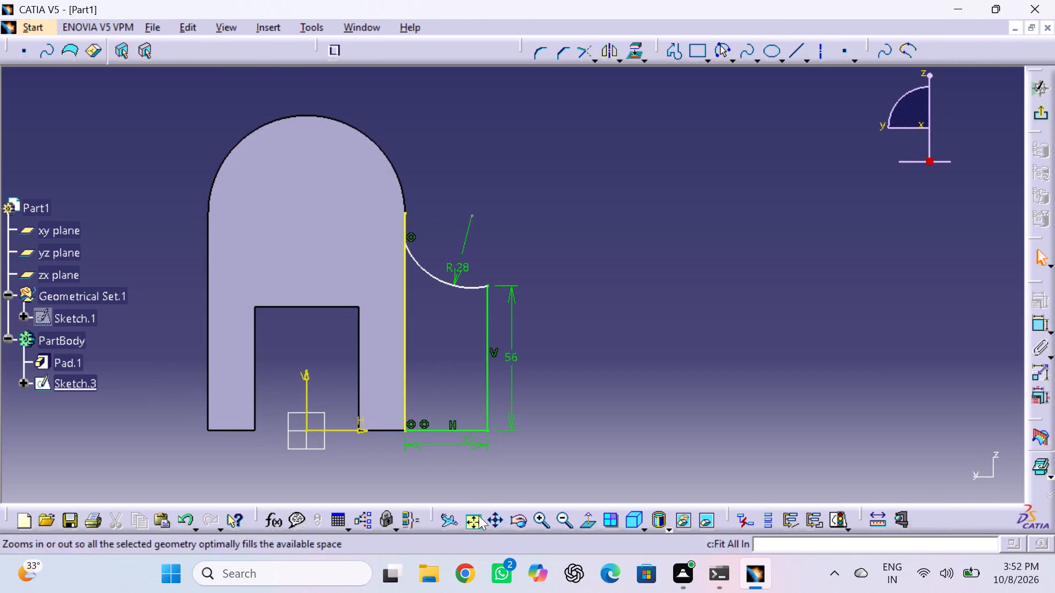
Make the arc's upper endpoint coincident with the top endpoint of the vertical line on the part's edge, and exit the sketch.
{"action": "left_click", "coordinate": [542, 515]}
{"action": "left_click", "coordinate": [542, 515]}
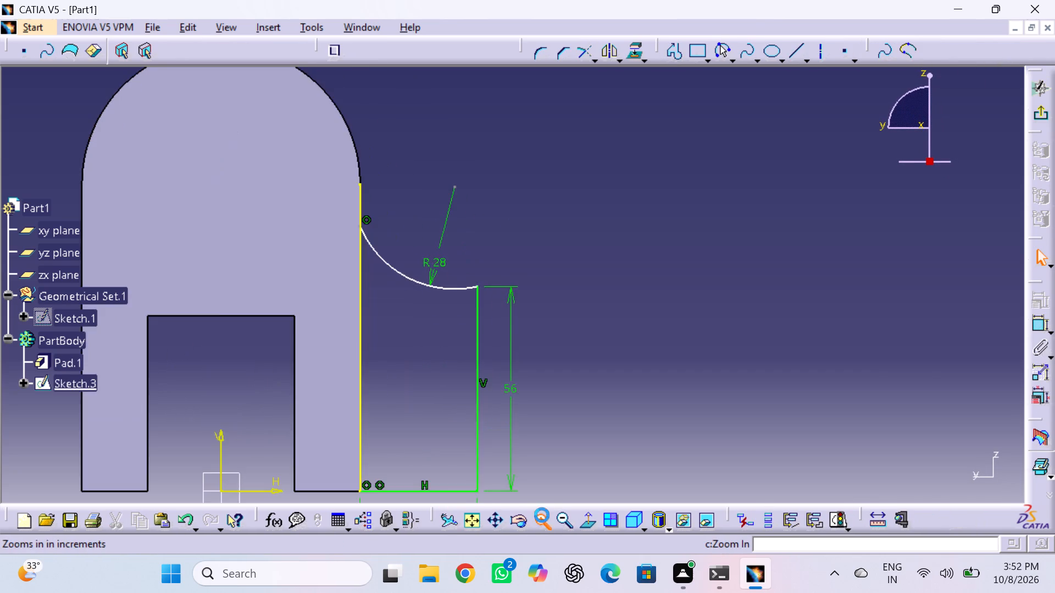
{"action": "middle_click_drag", "start_coordinate": [334, 174], "coordinate": [436, 247]}
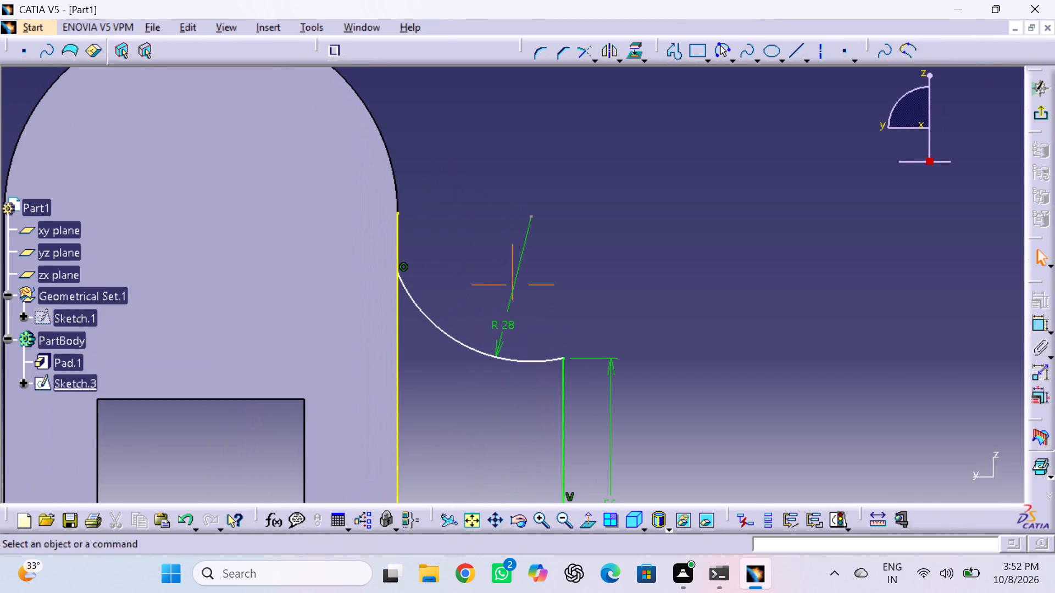
{"action": "left_click", "coordinate": [400, 214]}
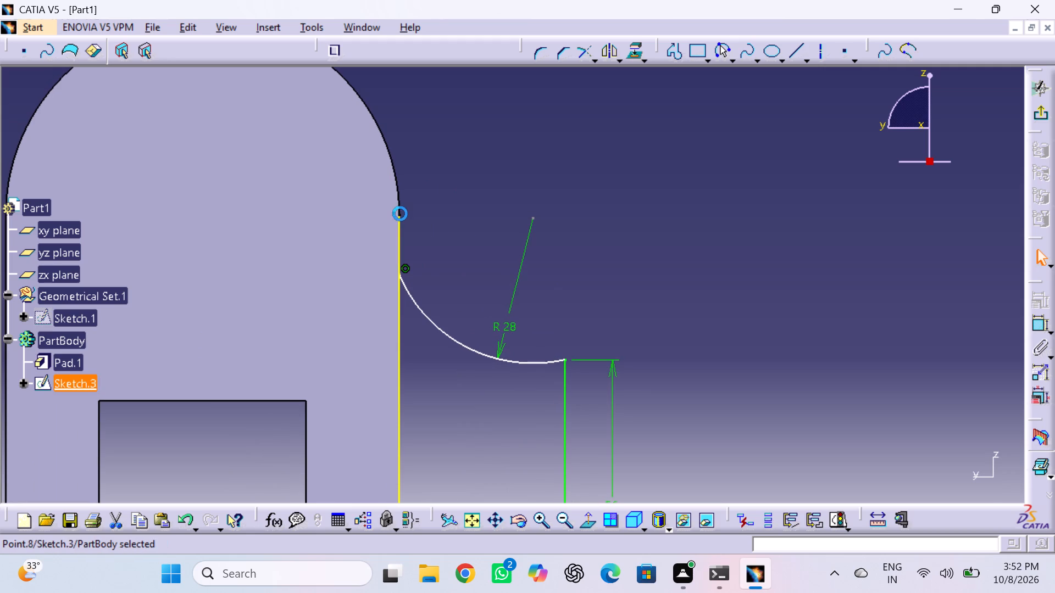
{"action": "left_click", "coordinate": [399, 274], "text": "ctrl"}
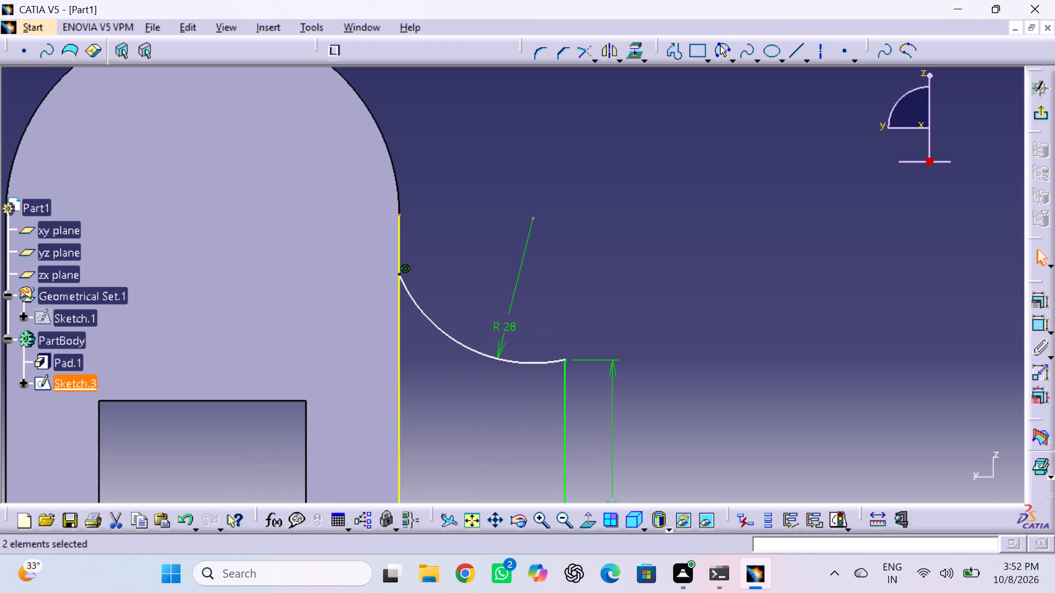
{"action": "left_click", "coordinate": [1043, 303]}
{"action": "left_click", "coordinate": [935, 317]}
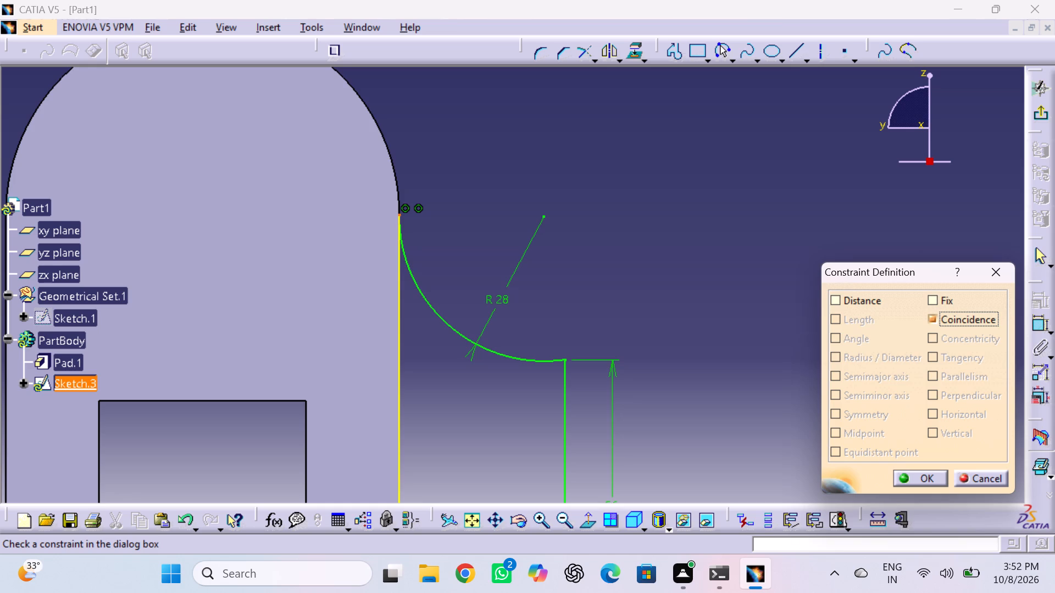
{"action": "left_click", "coordinate": [913, 477]}
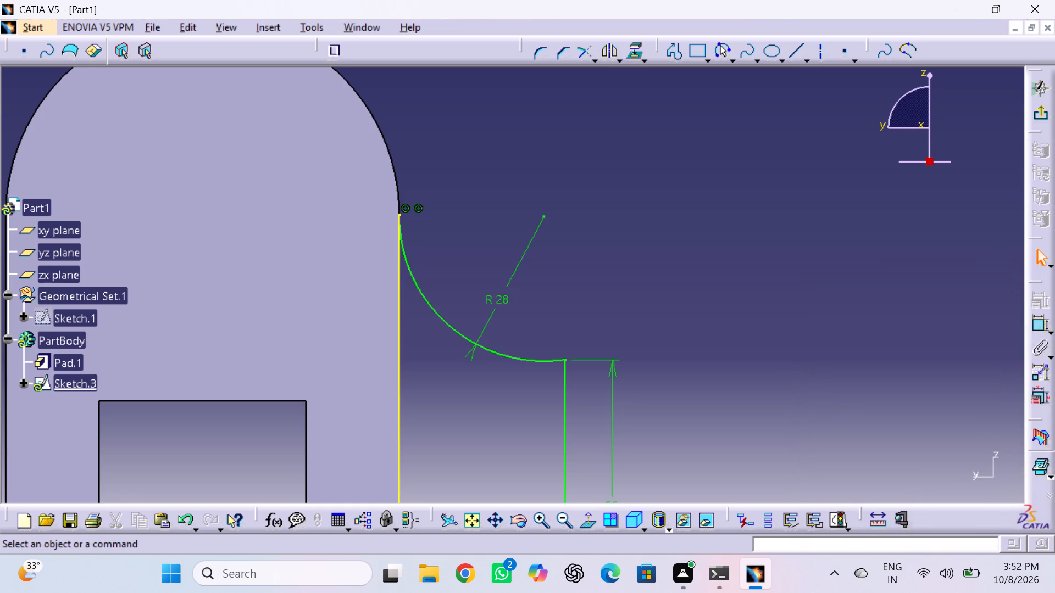
{"action": "left_click", "coordinate": [1048, 113]}
{"action": "left_click", "coordinate": [698, 253]}
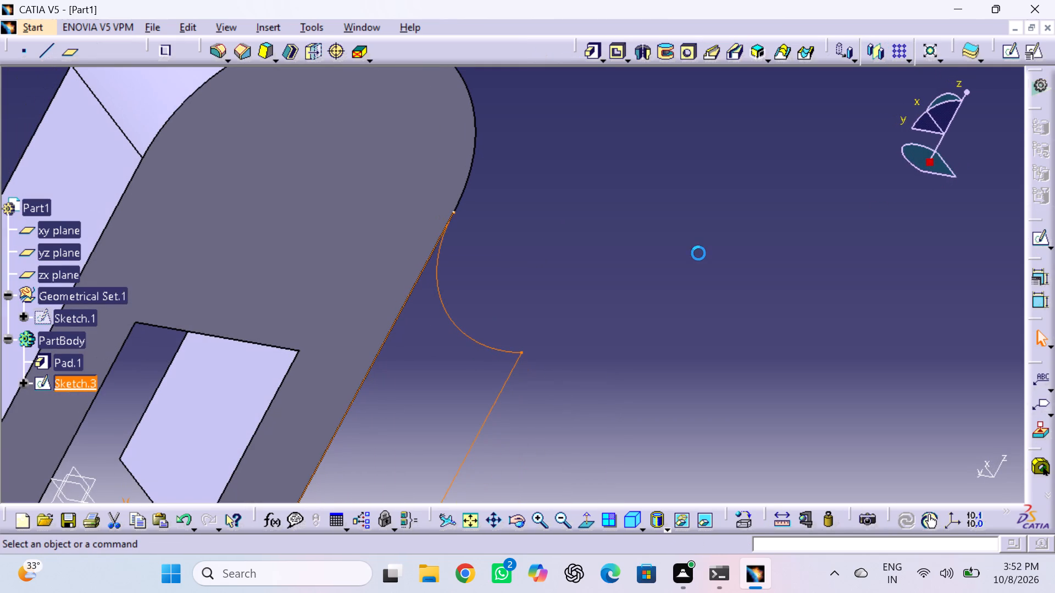
Start a Pad of the arc-topped side profile and reverse its direction so it extends alongside the inverted-U body.
{"action": "scroll", "coordinate": [696, 263], "scroll_direction": "up", "scroll_amount": 4}
{"action": "middle_click_drag", "start_coordinate": [524, 292], "coordinate": [536, 282]}
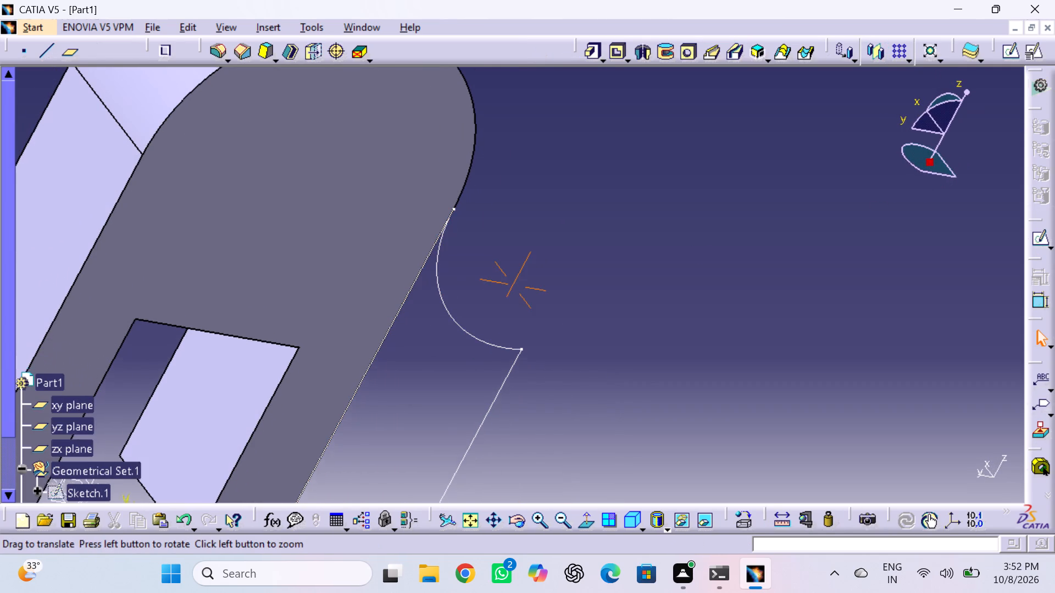
{"action": "middle_click_drag", "start_coordinate": [536, 282], "coordinate": [620, 232]}
{"action": "middle_click_drag", "start_coordinate": [622, 209], "coordinate": [622, 175]}
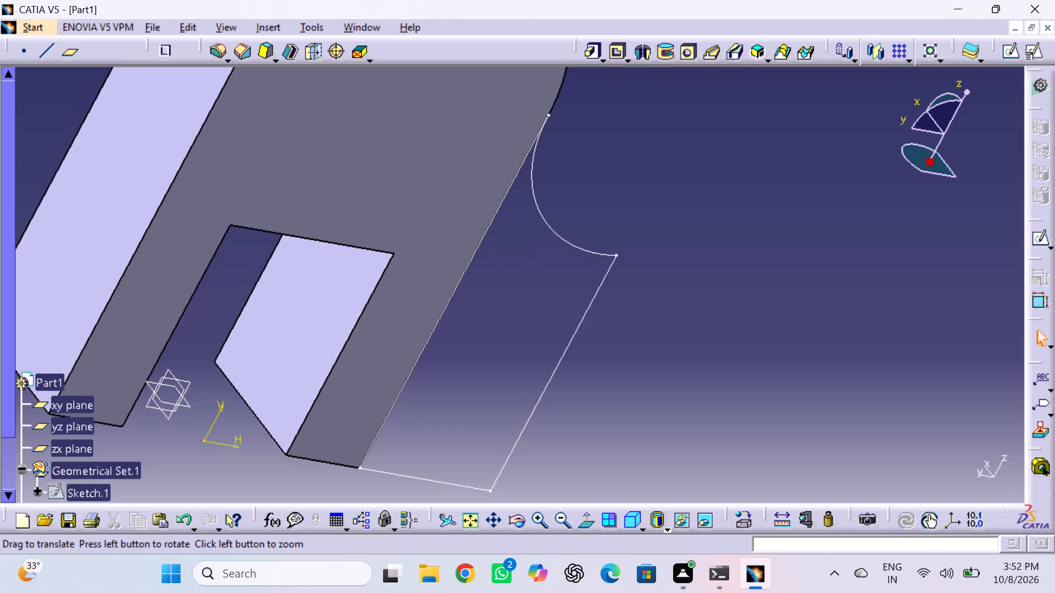
{"action": "left_click", "coordinate": [592, 51]}
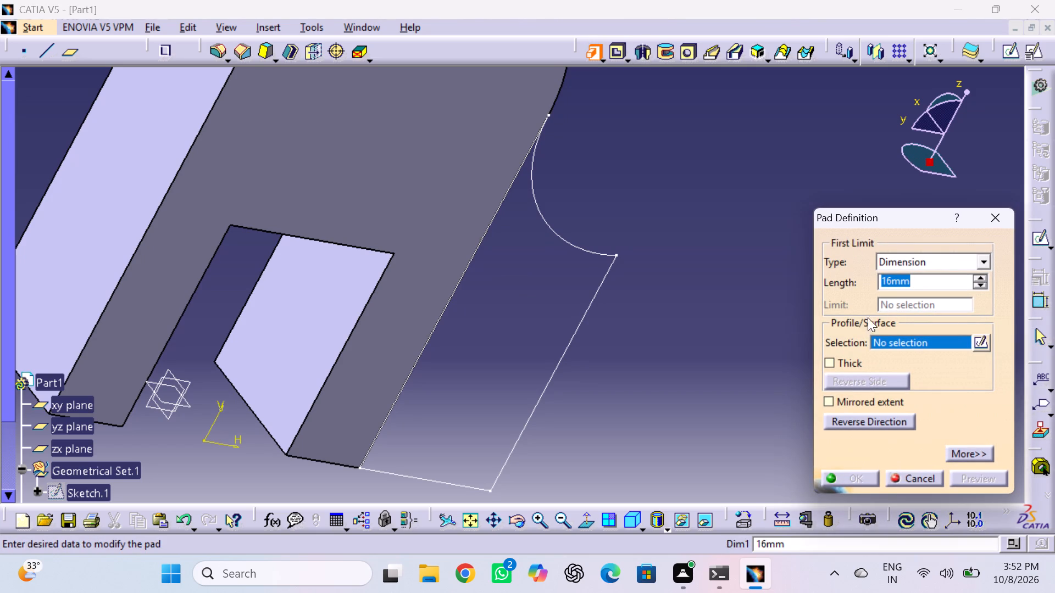
{"action": "left_click", "coordinate": [604, 270]}
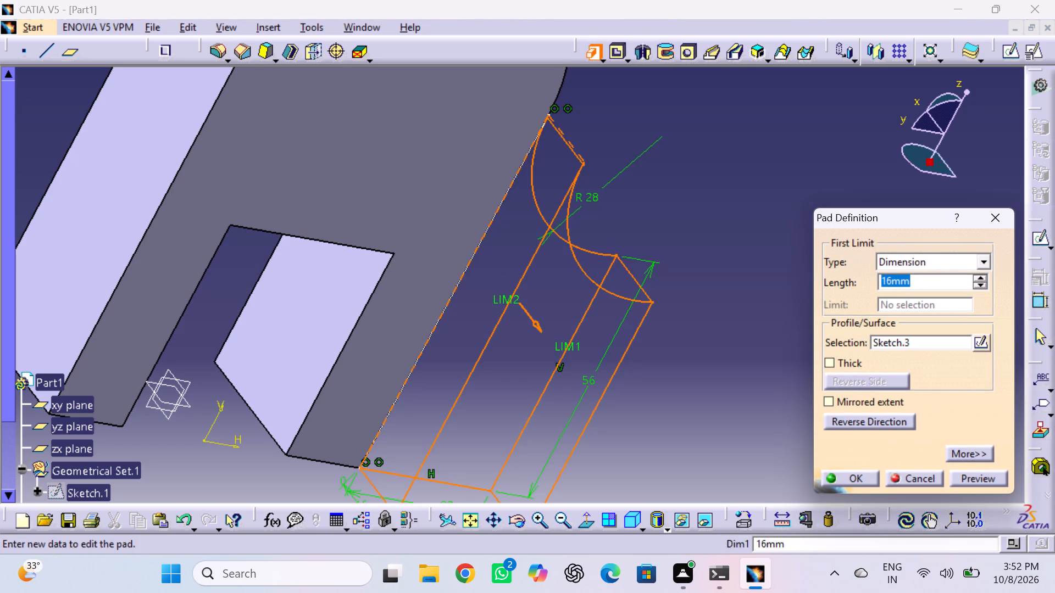
{"action": "left_click", "coordinate": [836, 424]}
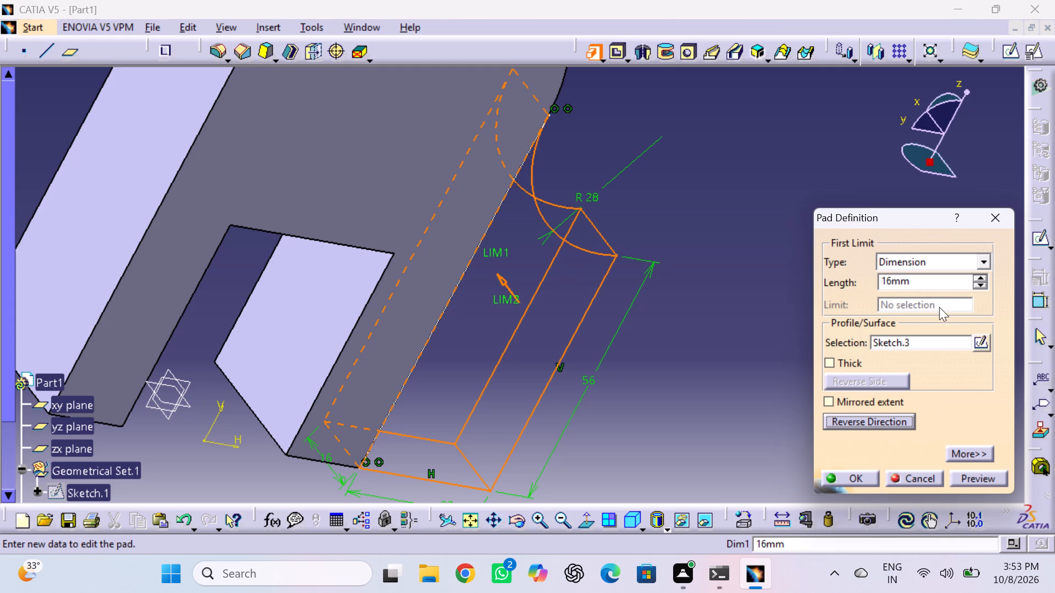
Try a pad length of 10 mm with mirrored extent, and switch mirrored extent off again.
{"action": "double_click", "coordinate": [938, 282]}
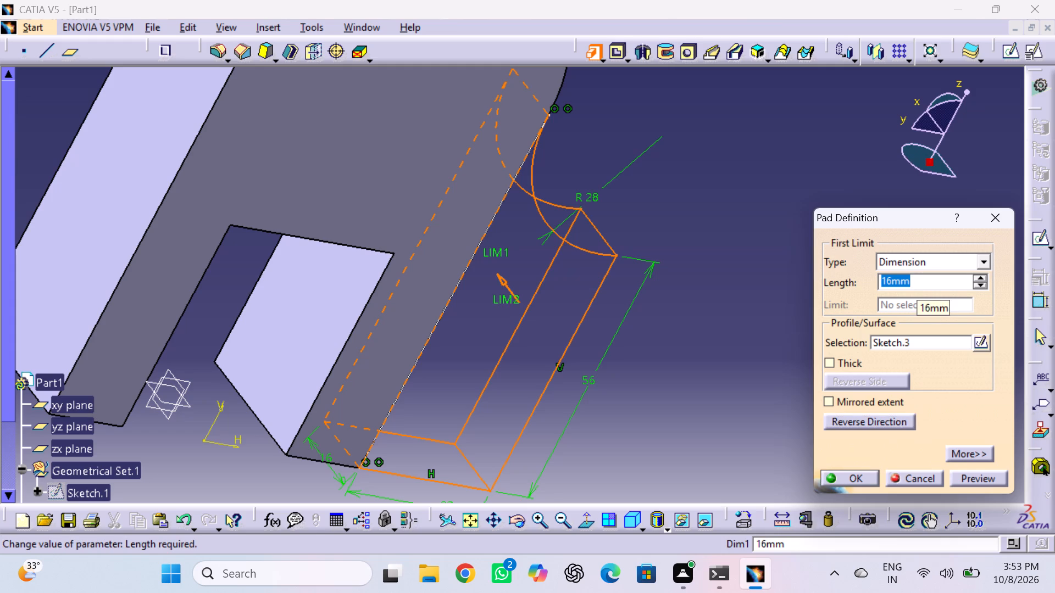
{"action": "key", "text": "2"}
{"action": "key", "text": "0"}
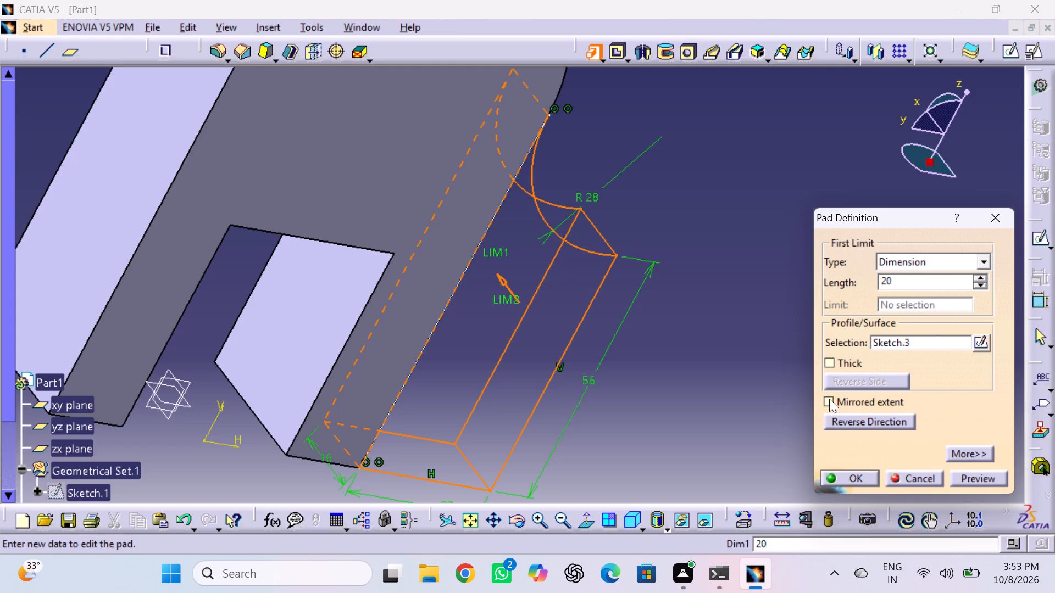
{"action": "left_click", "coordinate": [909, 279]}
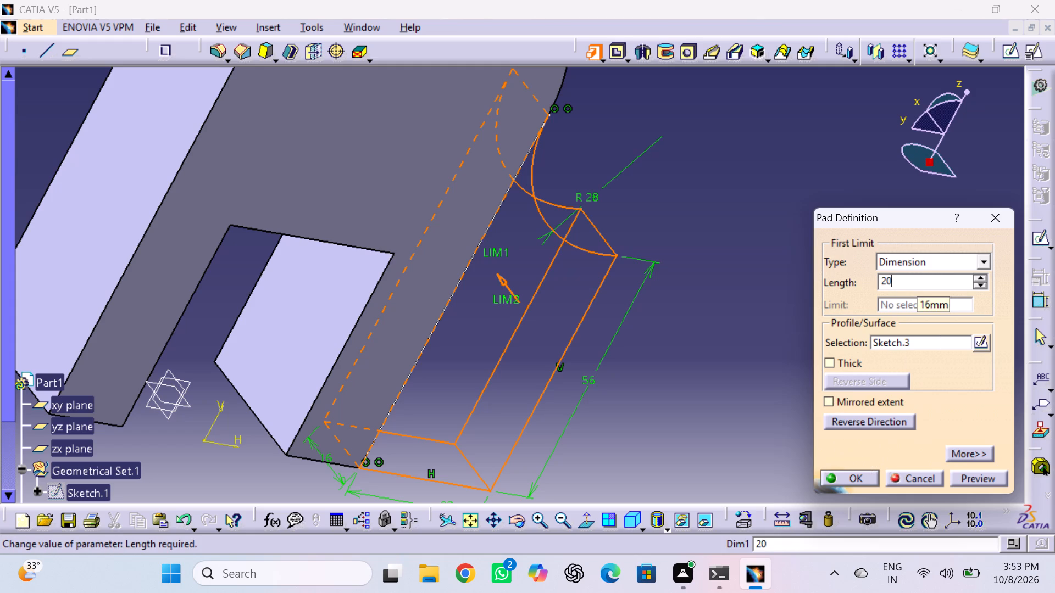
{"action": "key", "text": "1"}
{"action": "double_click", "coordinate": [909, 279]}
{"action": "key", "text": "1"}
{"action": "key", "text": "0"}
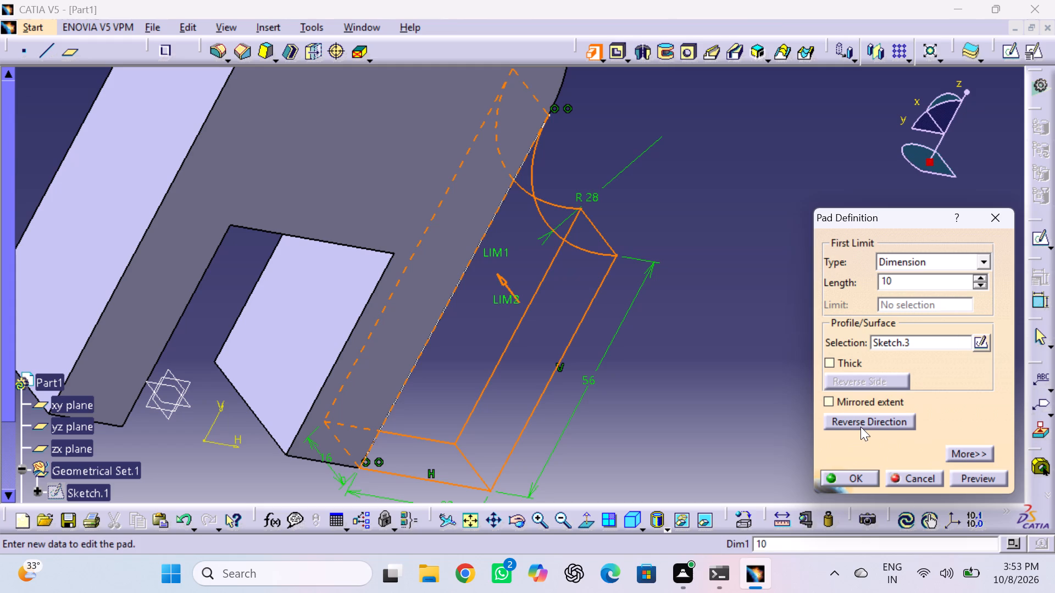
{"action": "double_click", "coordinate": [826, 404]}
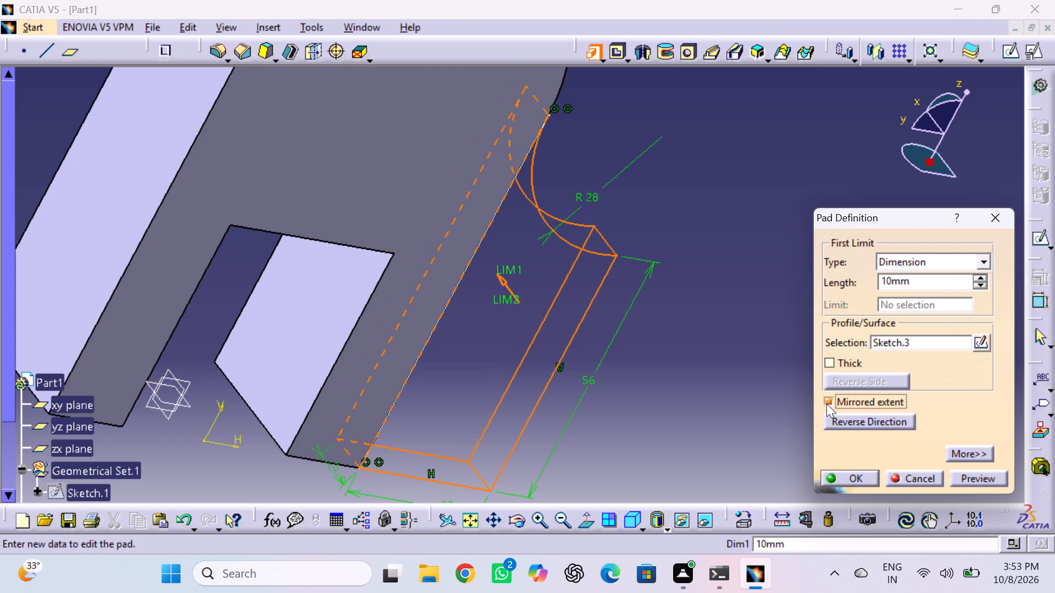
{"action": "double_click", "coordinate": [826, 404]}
Set the pad length to 20 mm, create the pad and deselect it.
{"action": "double_click", "coordinate": [918, 282]}
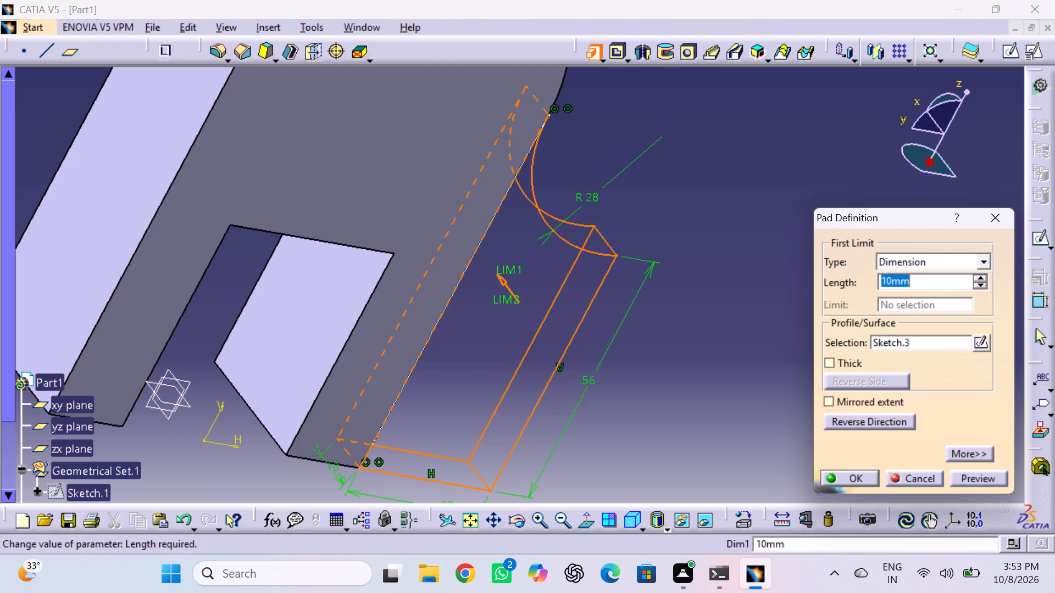
{"action": "key", "text": "2"}
{"action": "key", "text": "0"}
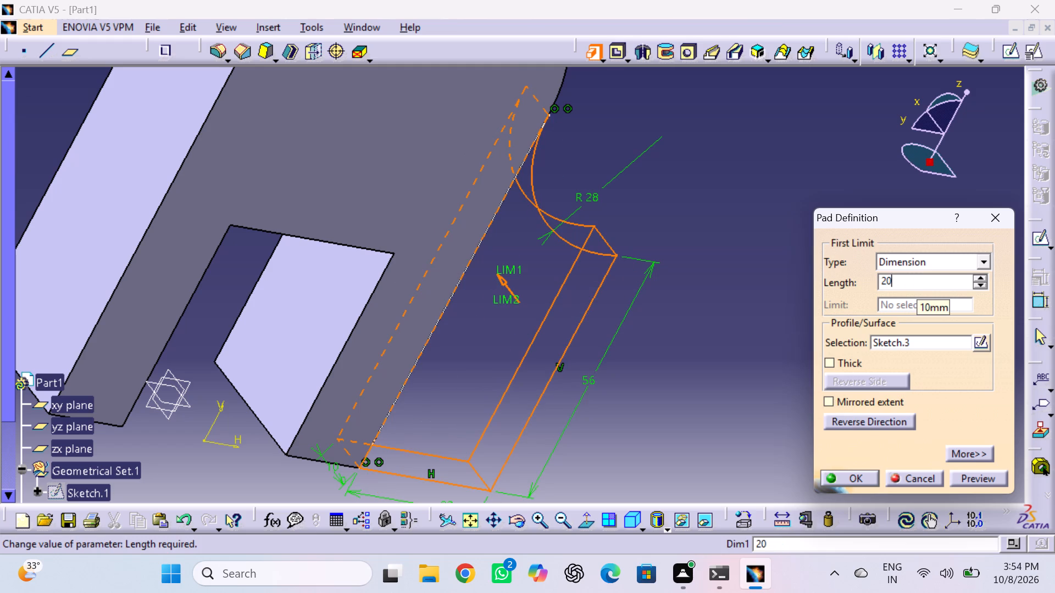
{"action": "double_click", "coordinate": [867, 480]}
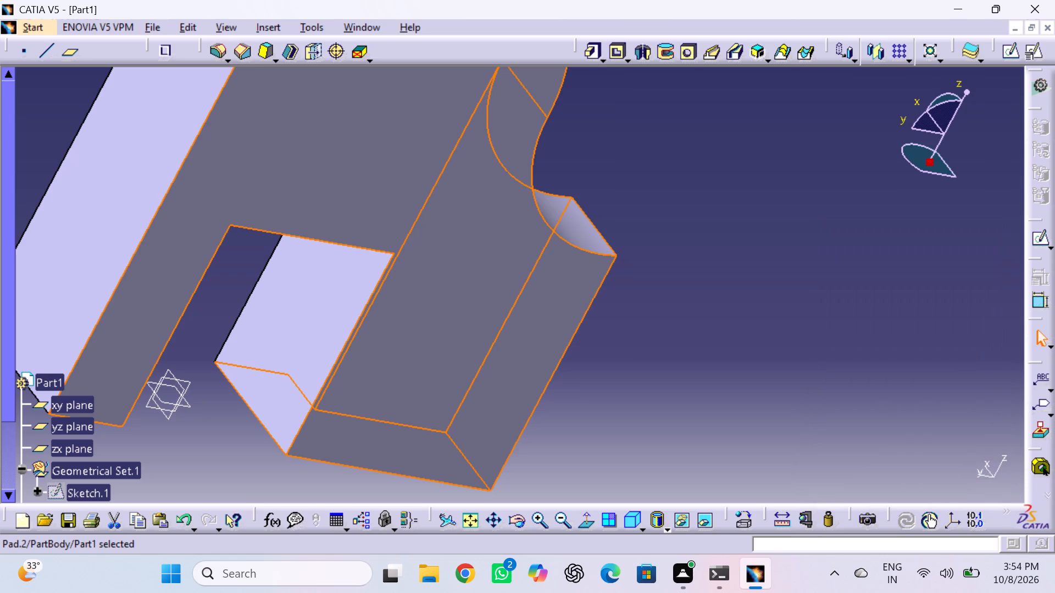
{"action": "middle_click_drag", "start_coordinate": [734, 346], "coordinate": [667, 327]}
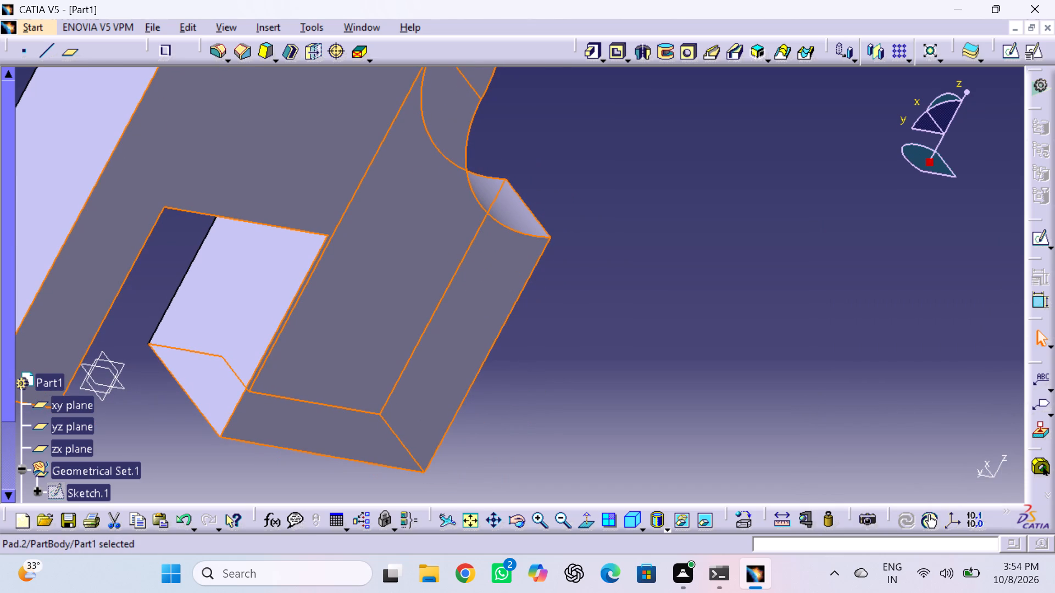
{"action": "left_click", "coordinate": [472, 517]}
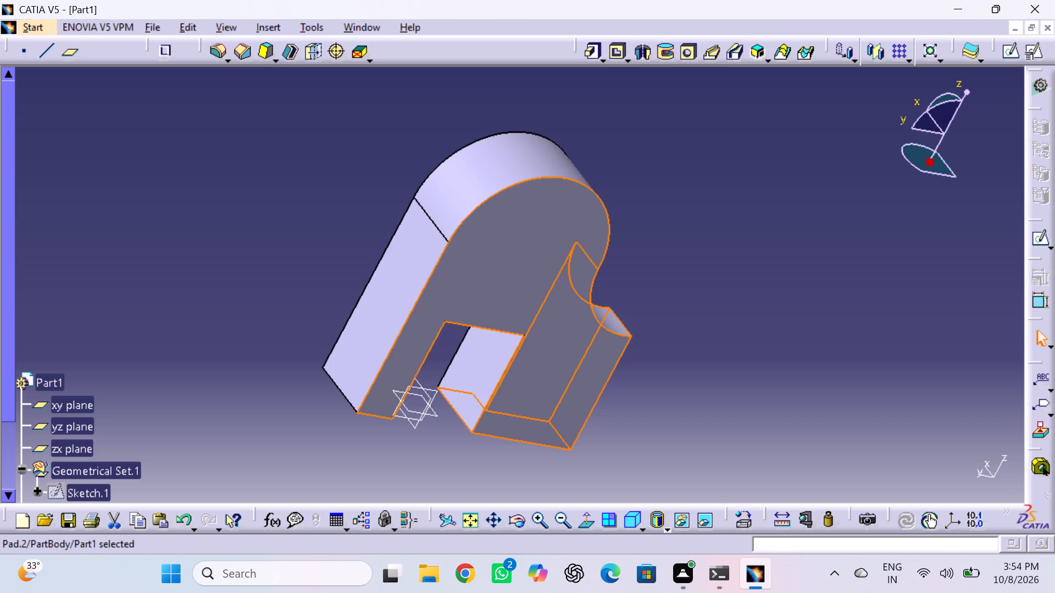
{"action": "left_click", "coordinate": [802, 309]}
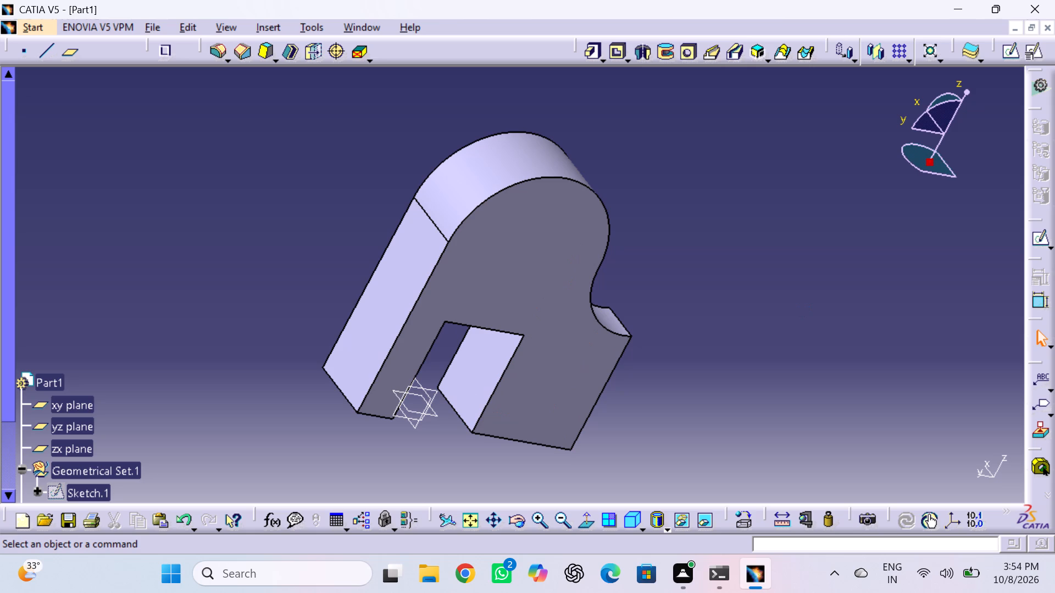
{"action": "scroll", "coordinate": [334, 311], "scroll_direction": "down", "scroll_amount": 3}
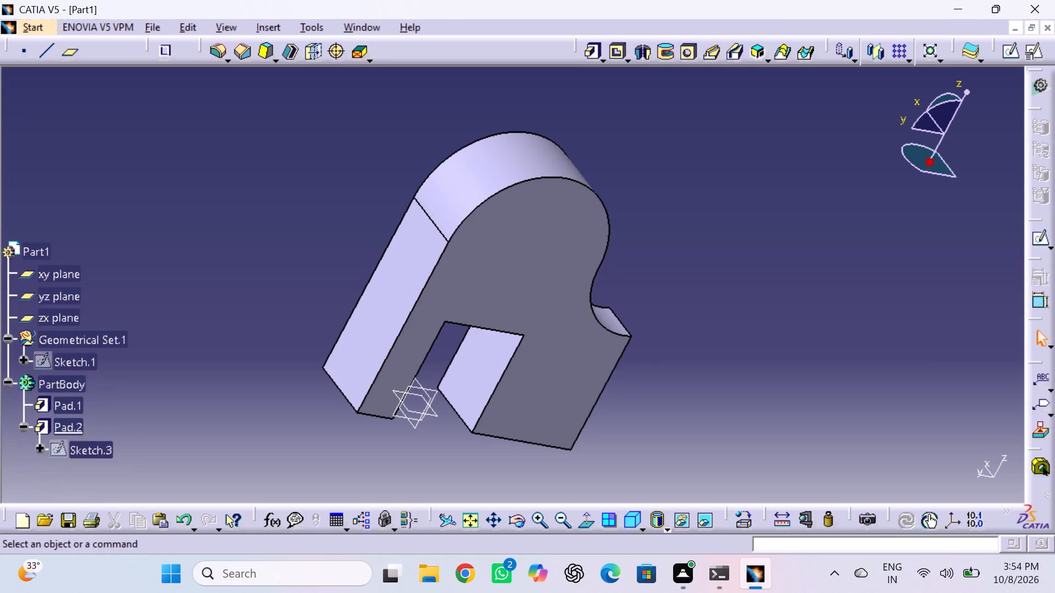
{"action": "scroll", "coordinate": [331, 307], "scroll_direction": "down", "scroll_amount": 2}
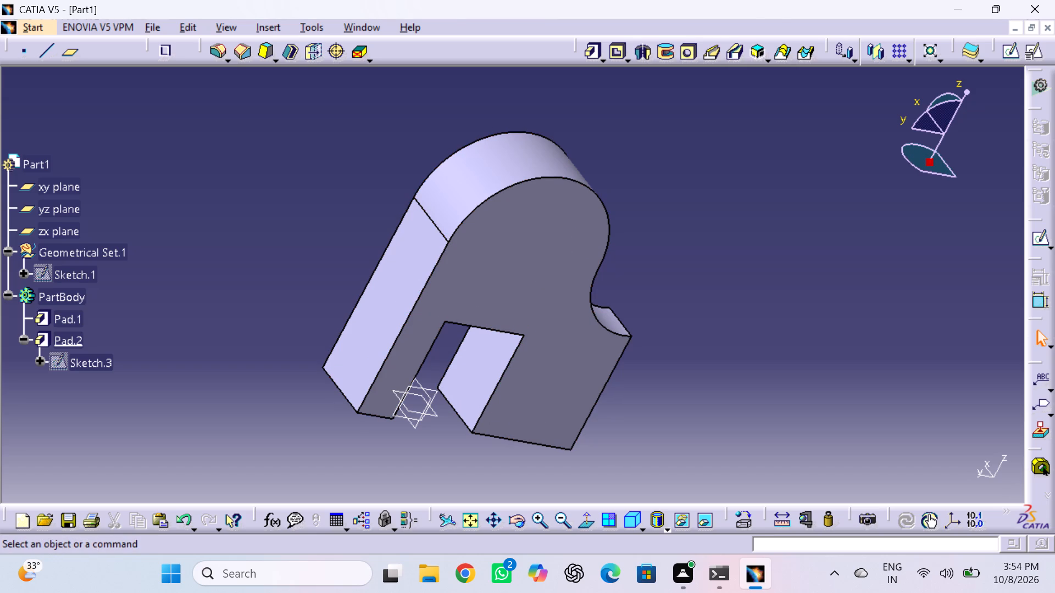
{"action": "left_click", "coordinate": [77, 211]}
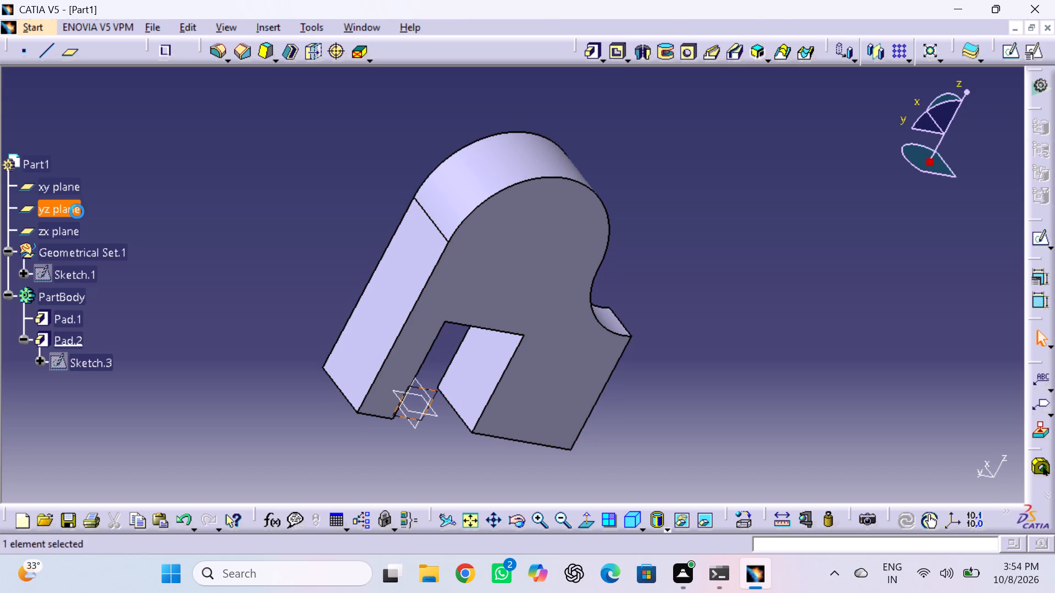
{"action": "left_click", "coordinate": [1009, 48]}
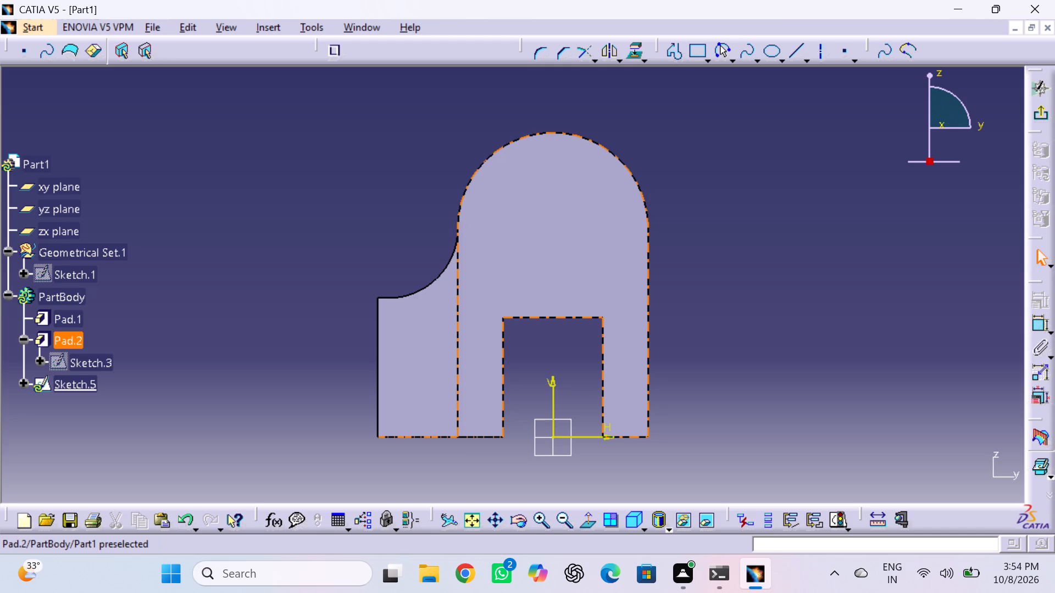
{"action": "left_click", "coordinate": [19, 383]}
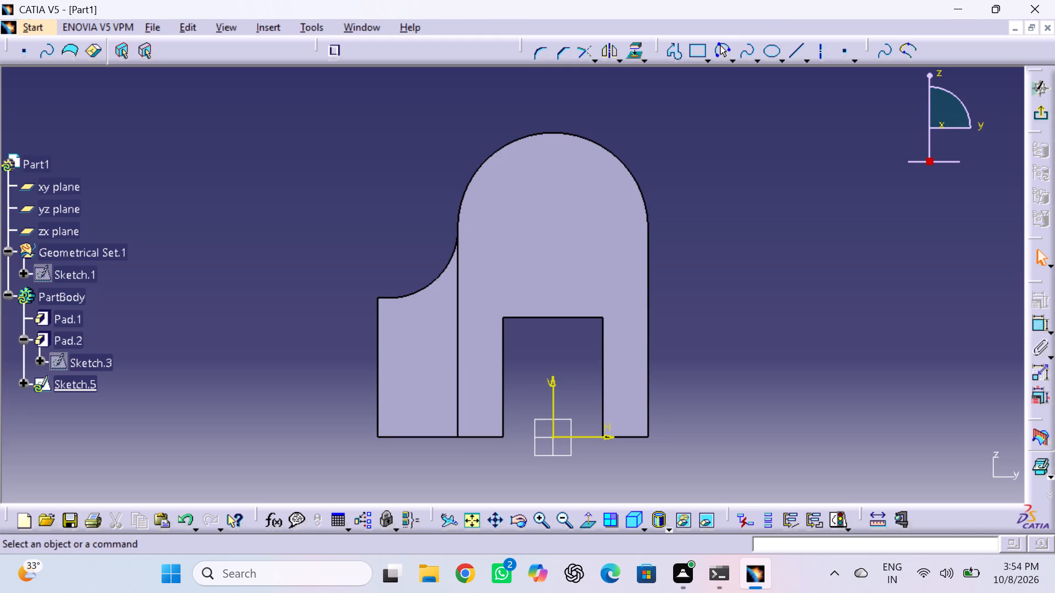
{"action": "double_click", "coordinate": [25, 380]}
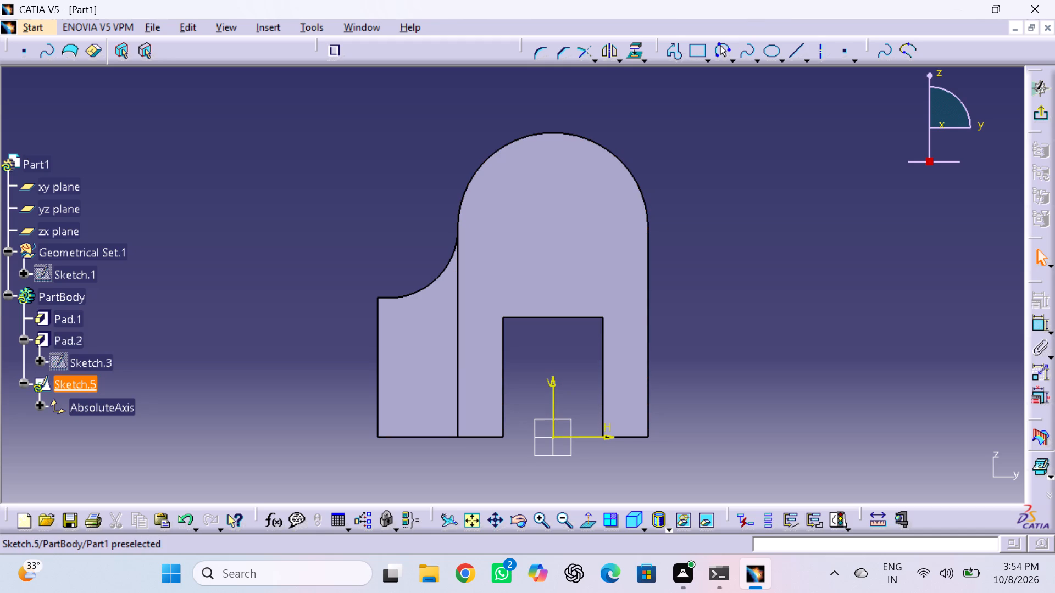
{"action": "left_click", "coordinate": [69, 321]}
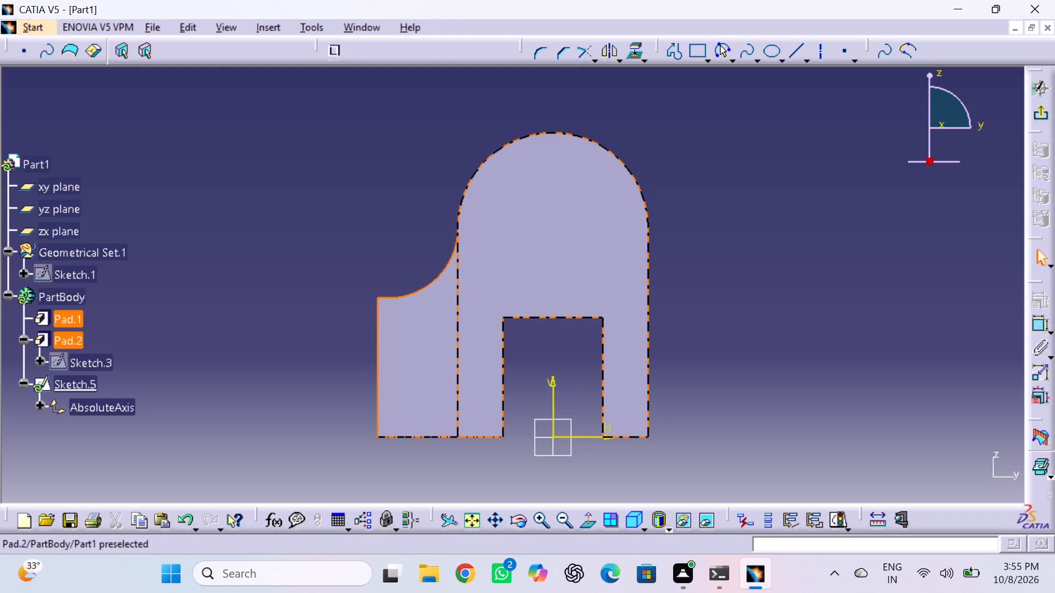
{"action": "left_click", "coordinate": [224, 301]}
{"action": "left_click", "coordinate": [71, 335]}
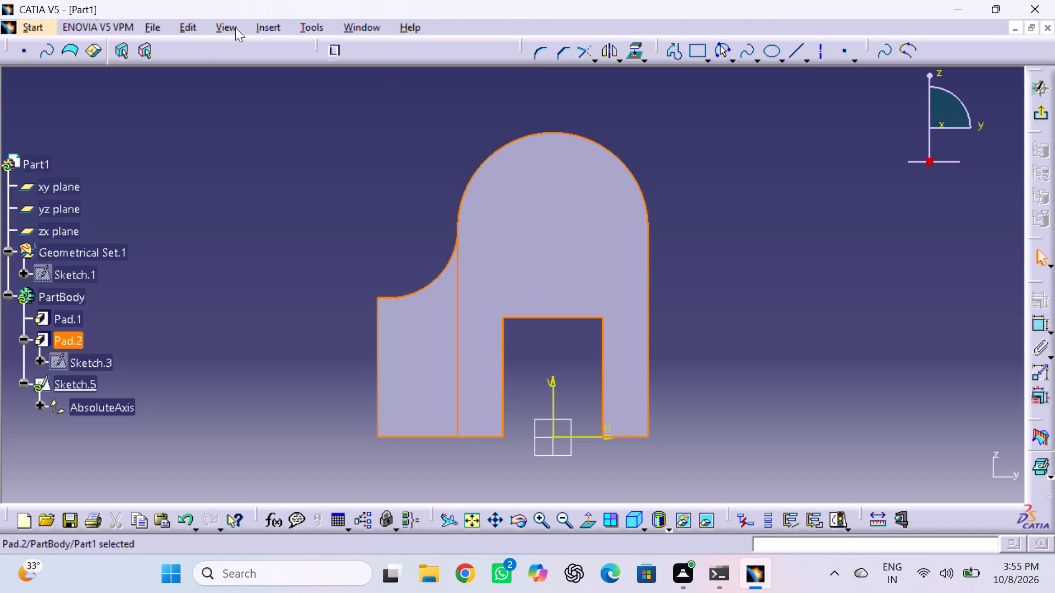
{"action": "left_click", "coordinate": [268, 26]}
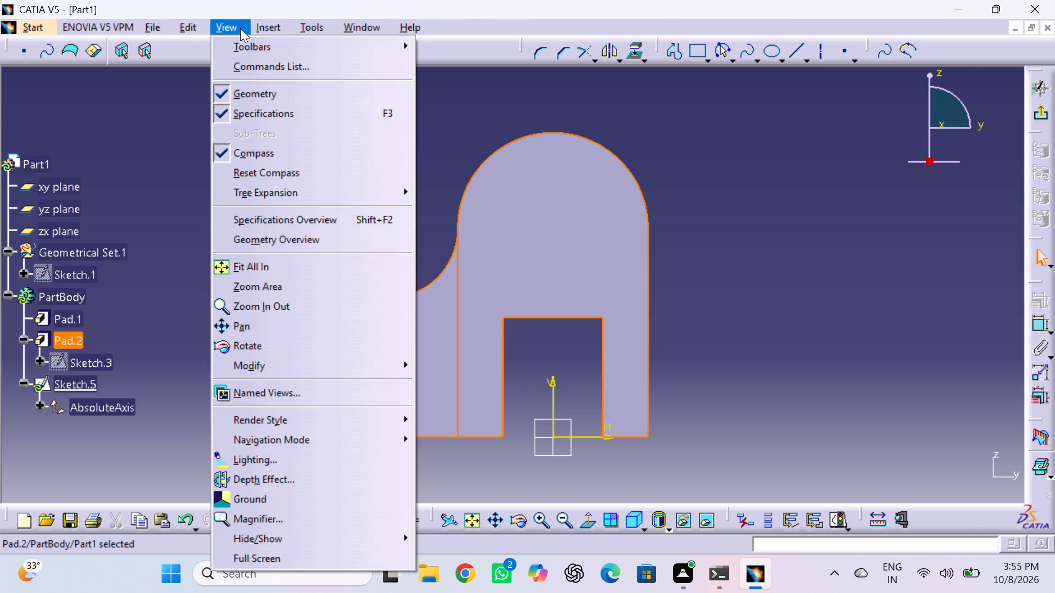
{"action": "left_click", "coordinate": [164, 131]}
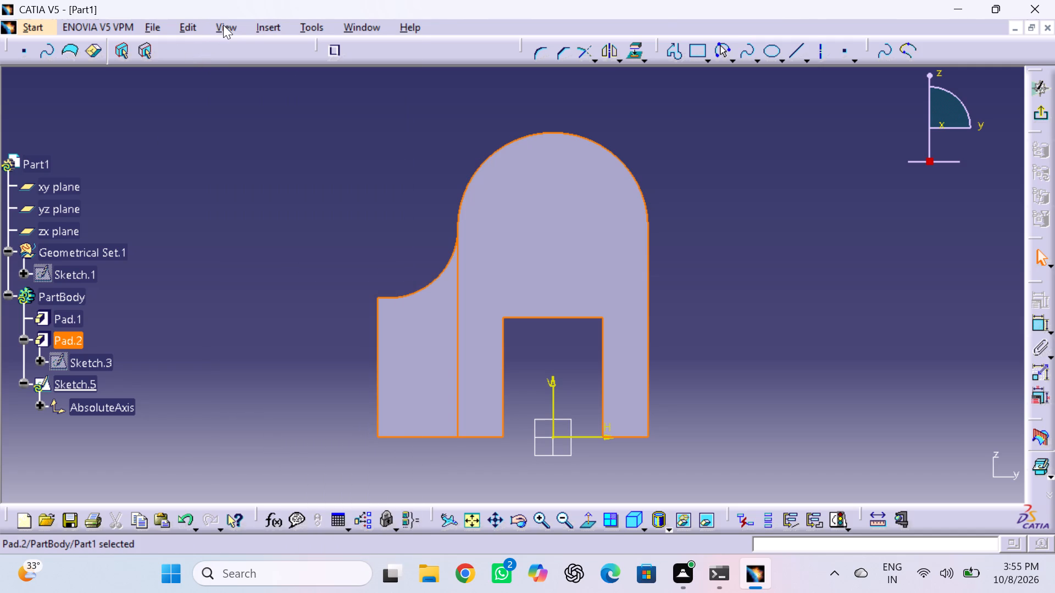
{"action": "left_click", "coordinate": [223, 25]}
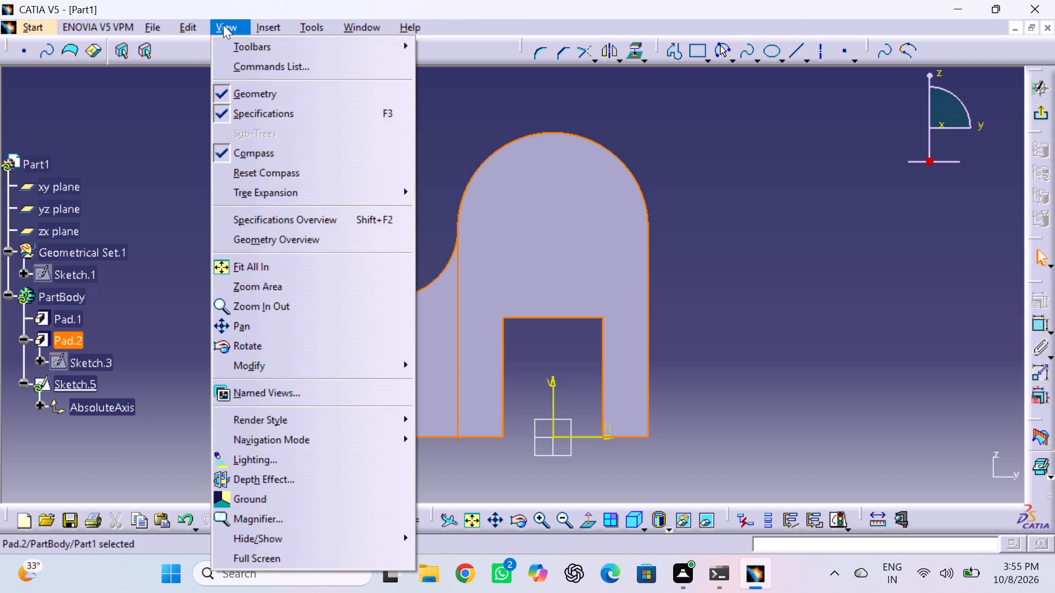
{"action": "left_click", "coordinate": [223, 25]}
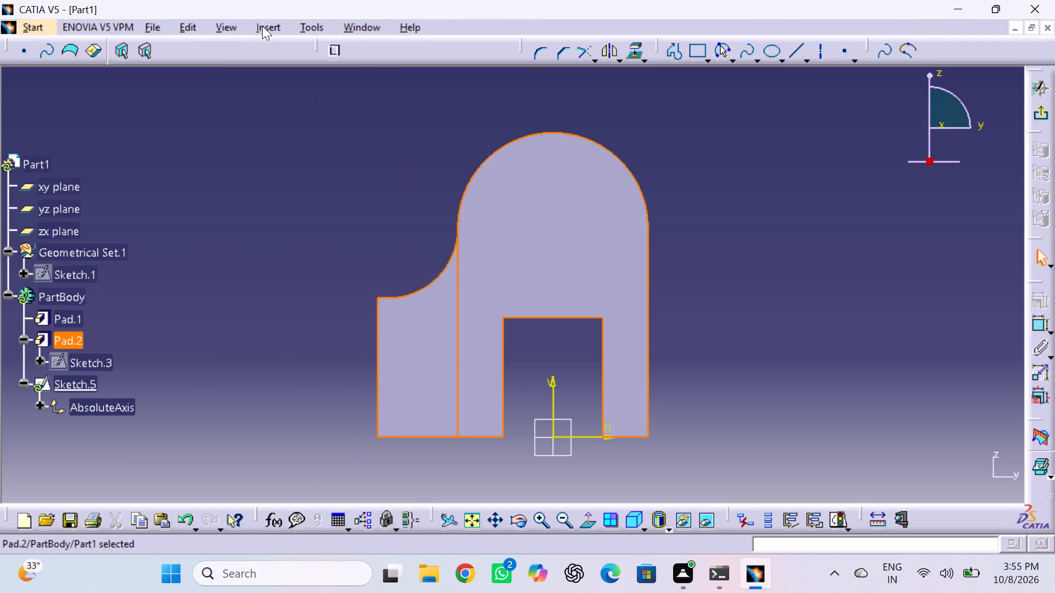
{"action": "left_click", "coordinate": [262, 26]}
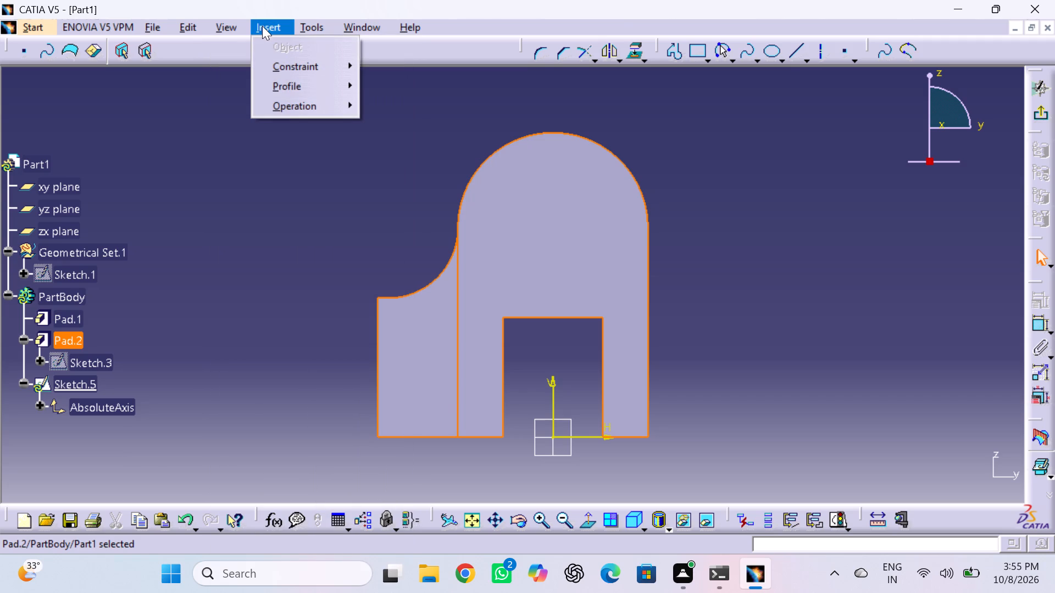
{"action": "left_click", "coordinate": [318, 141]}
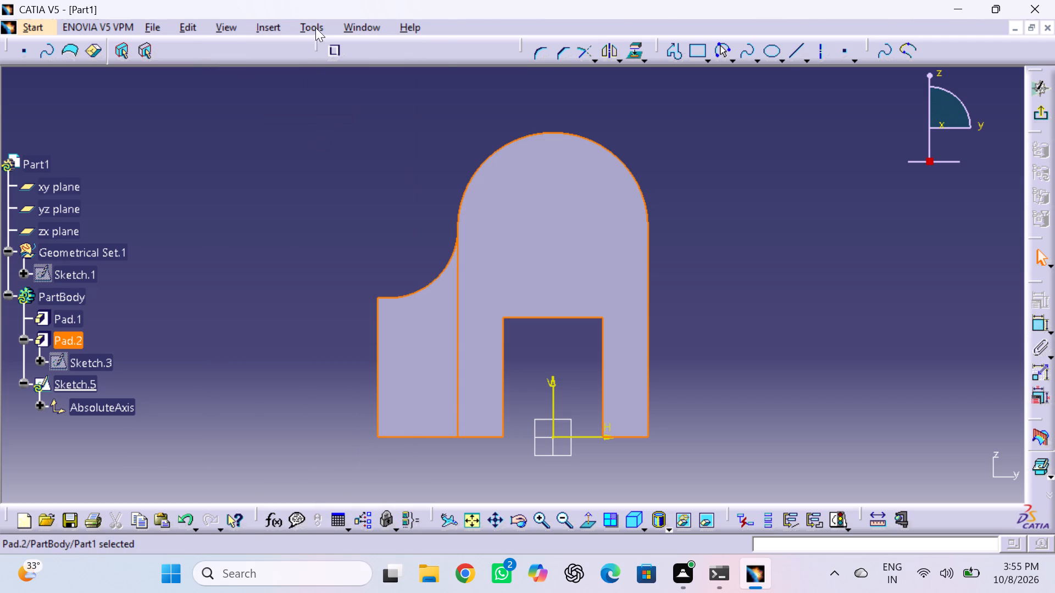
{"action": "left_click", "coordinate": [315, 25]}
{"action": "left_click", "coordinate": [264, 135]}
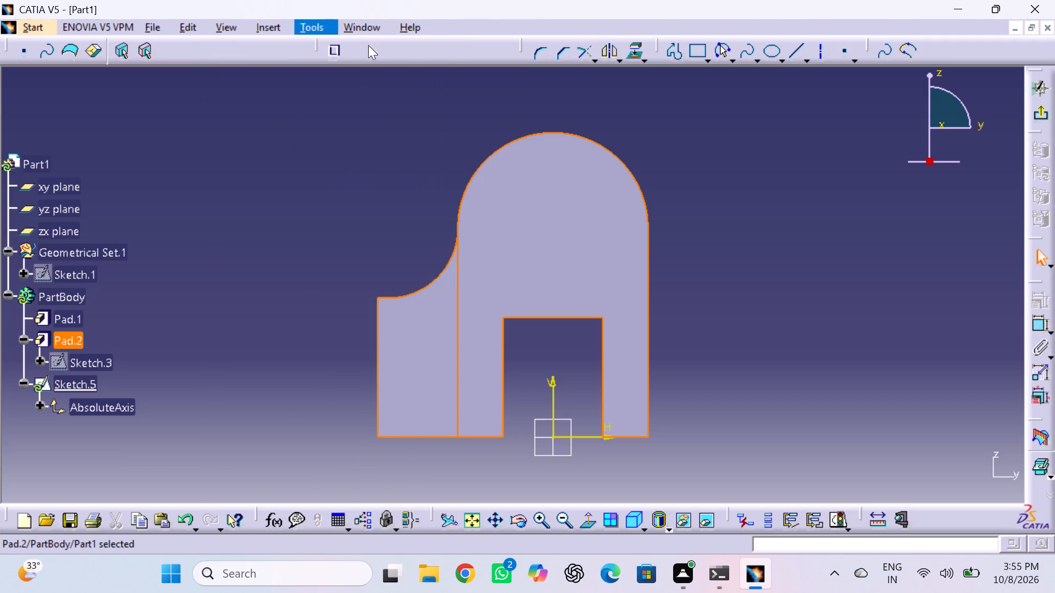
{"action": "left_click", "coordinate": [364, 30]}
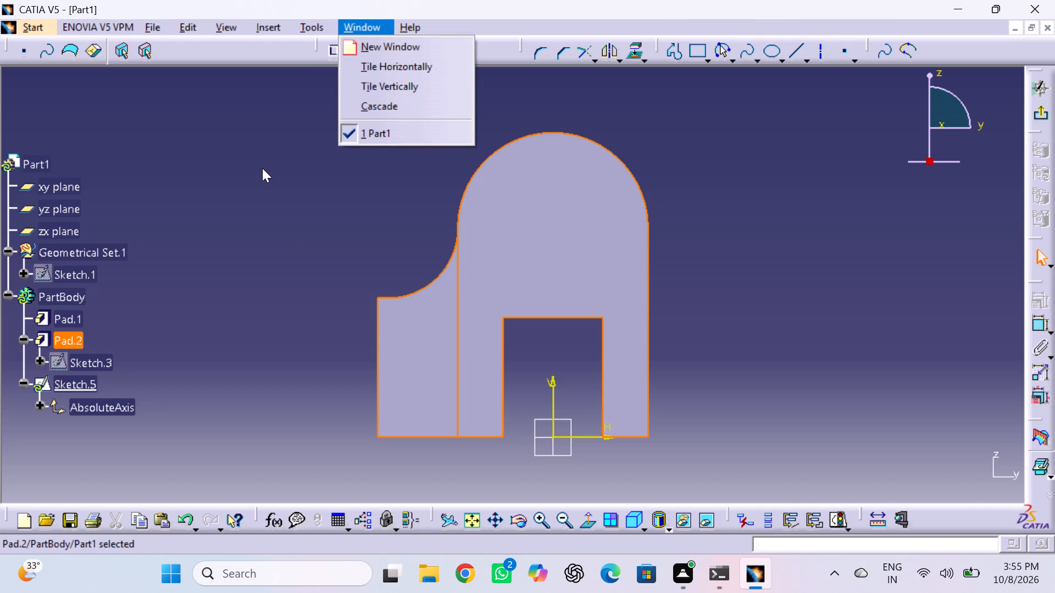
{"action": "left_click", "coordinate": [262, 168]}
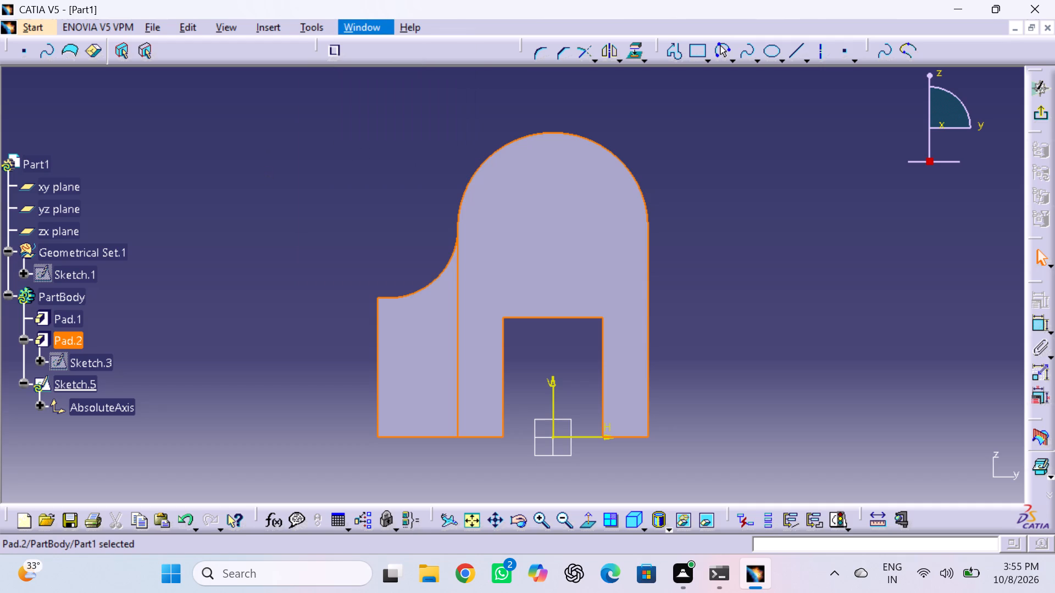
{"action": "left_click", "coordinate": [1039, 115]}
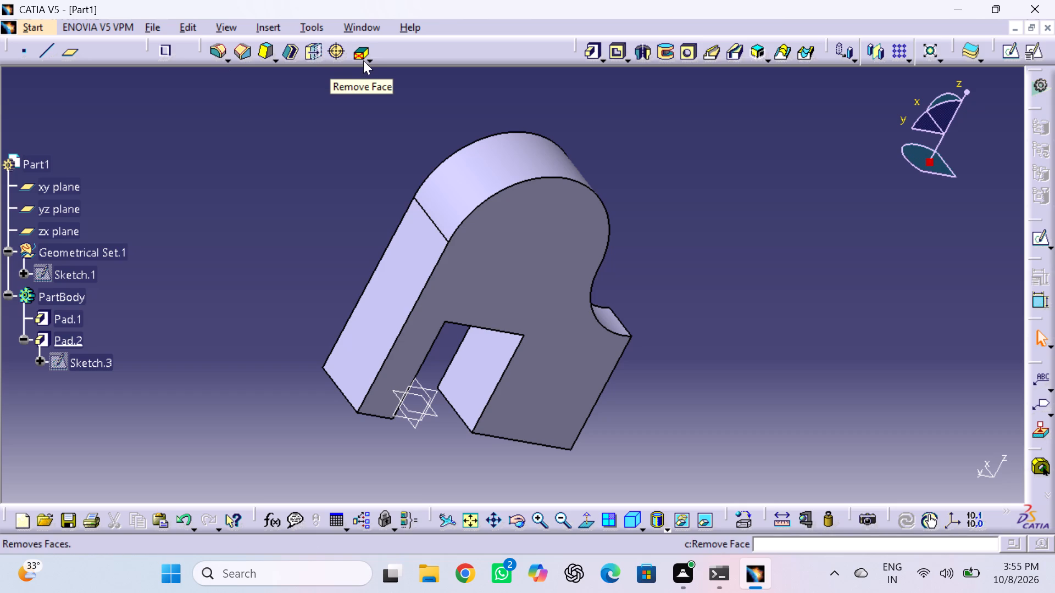
Start a Mirror transformation feature and select the arc-topped side pad, Pad.2, for it.
{"action": "left_click", "coordinate": [268, 26]}
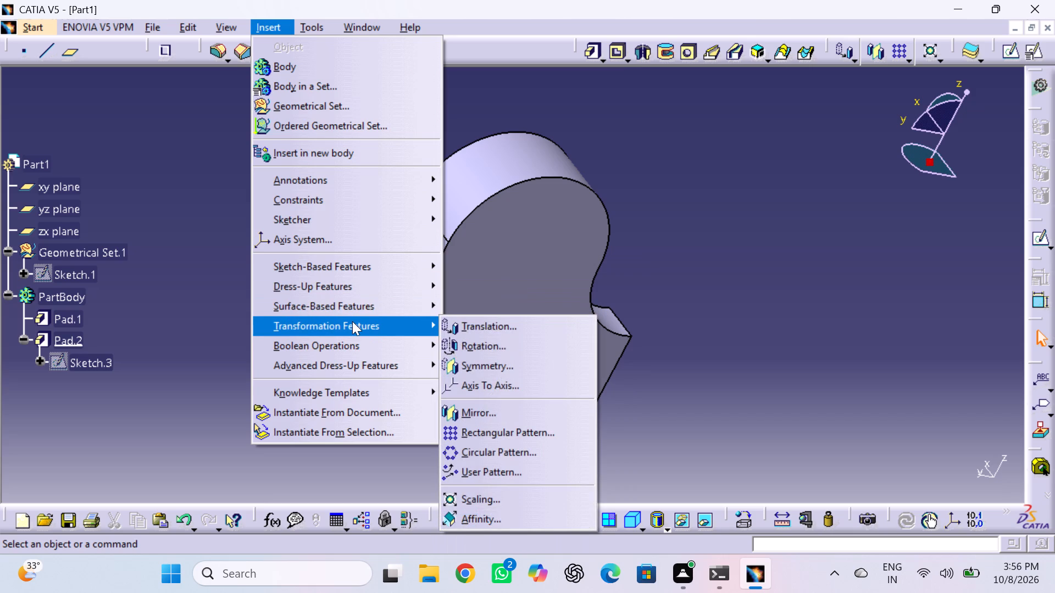
{"action": "left_click", "coordinate": [352, 321]}
{"action": "left_click", "coordinate": [472, 413]}
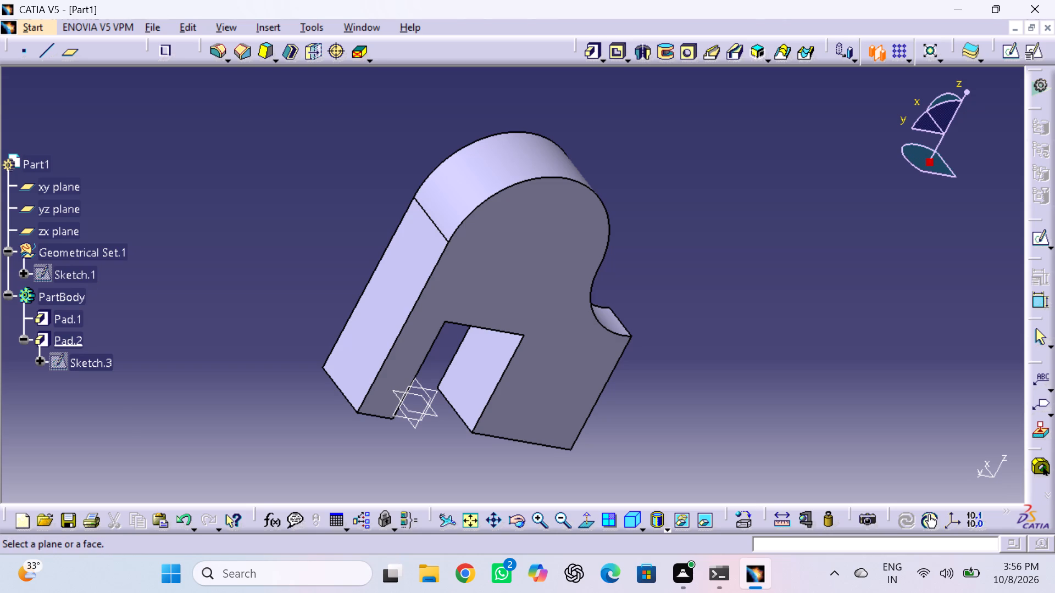
{"action": "left_click", "coordinate": [75, 338]}
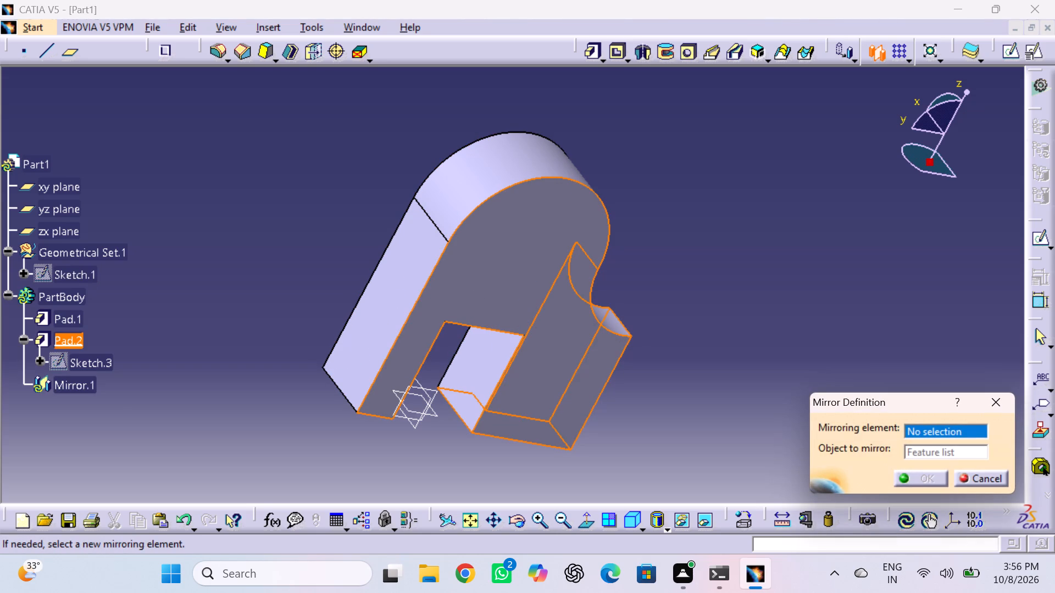
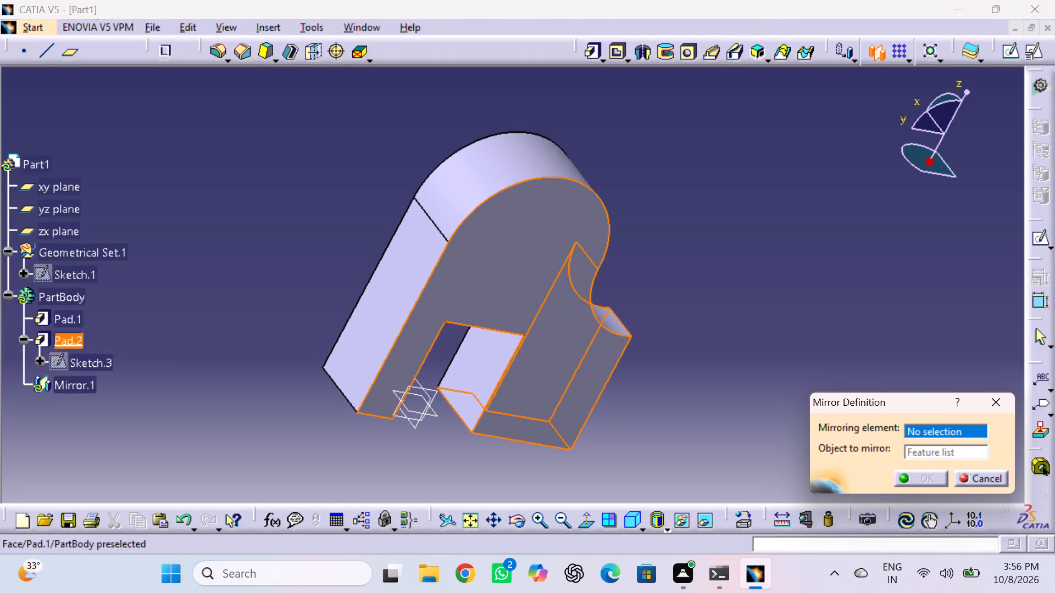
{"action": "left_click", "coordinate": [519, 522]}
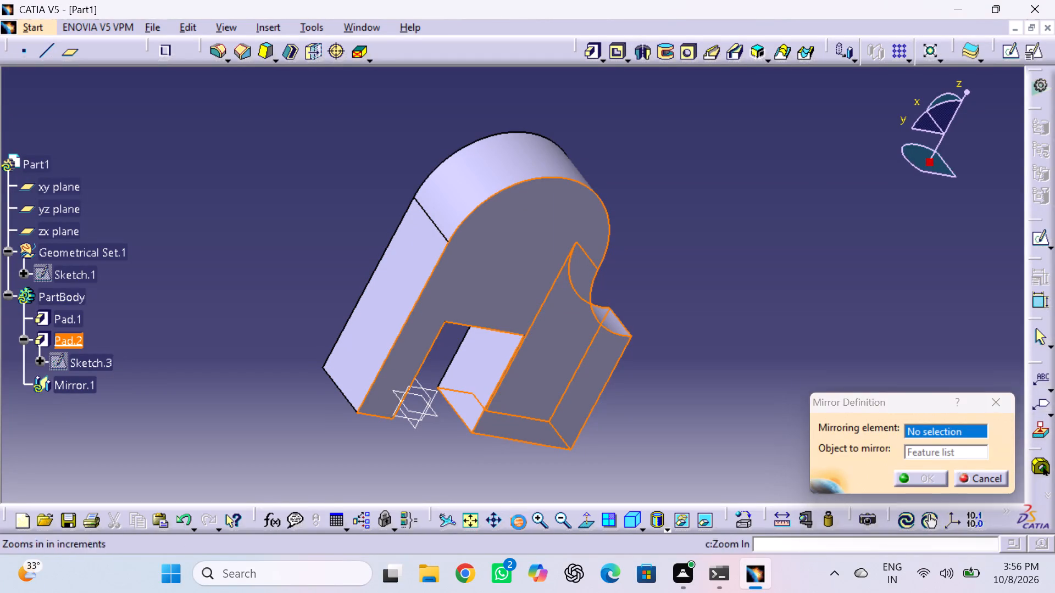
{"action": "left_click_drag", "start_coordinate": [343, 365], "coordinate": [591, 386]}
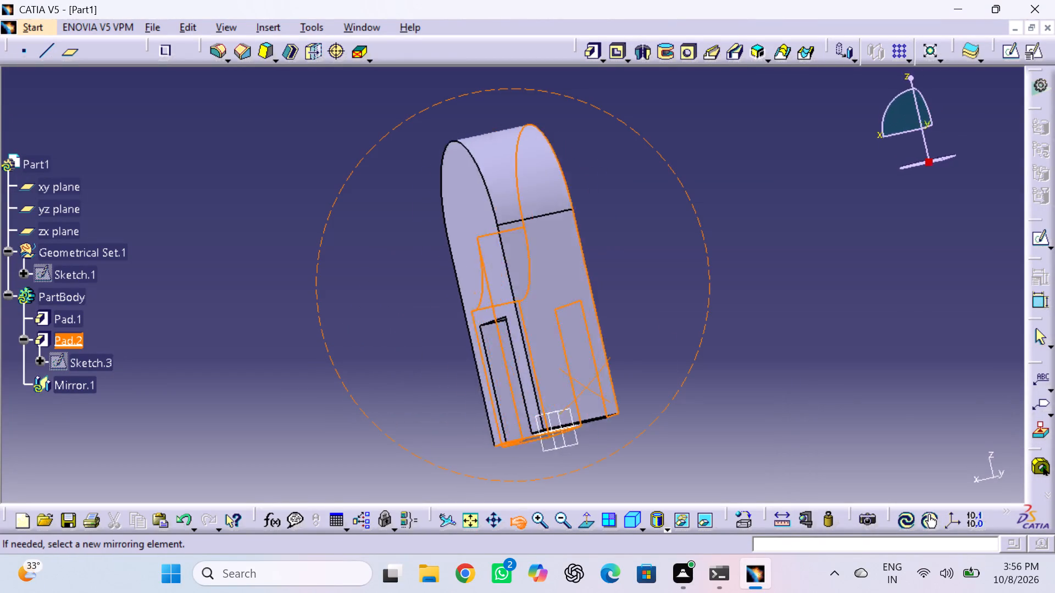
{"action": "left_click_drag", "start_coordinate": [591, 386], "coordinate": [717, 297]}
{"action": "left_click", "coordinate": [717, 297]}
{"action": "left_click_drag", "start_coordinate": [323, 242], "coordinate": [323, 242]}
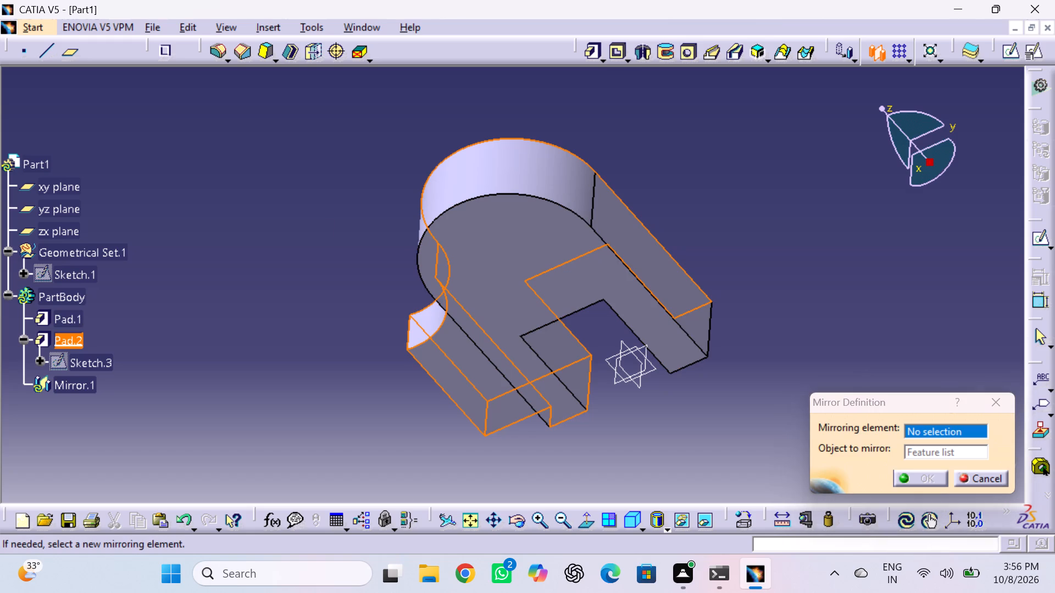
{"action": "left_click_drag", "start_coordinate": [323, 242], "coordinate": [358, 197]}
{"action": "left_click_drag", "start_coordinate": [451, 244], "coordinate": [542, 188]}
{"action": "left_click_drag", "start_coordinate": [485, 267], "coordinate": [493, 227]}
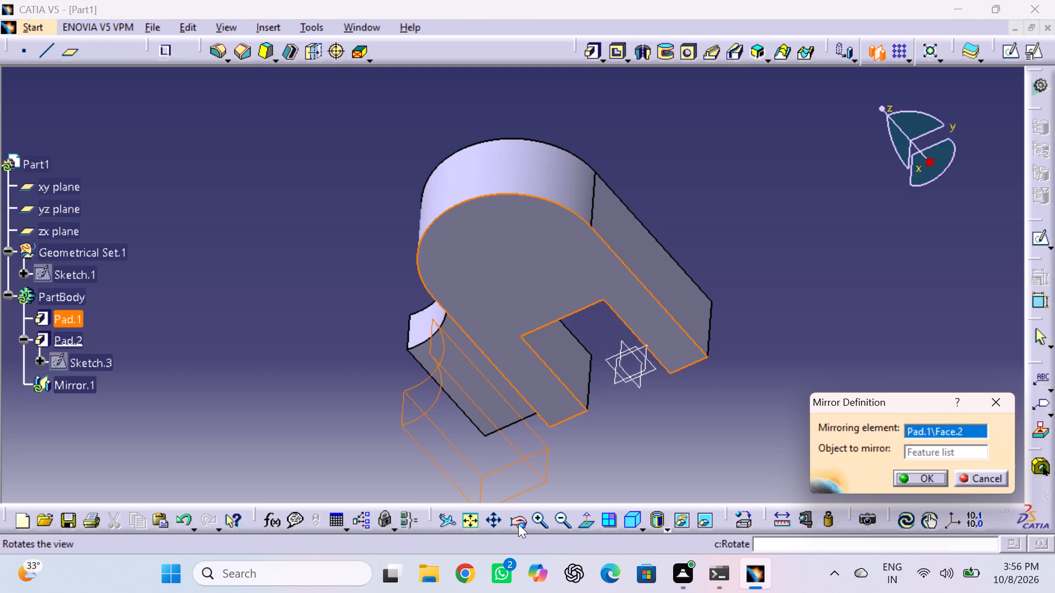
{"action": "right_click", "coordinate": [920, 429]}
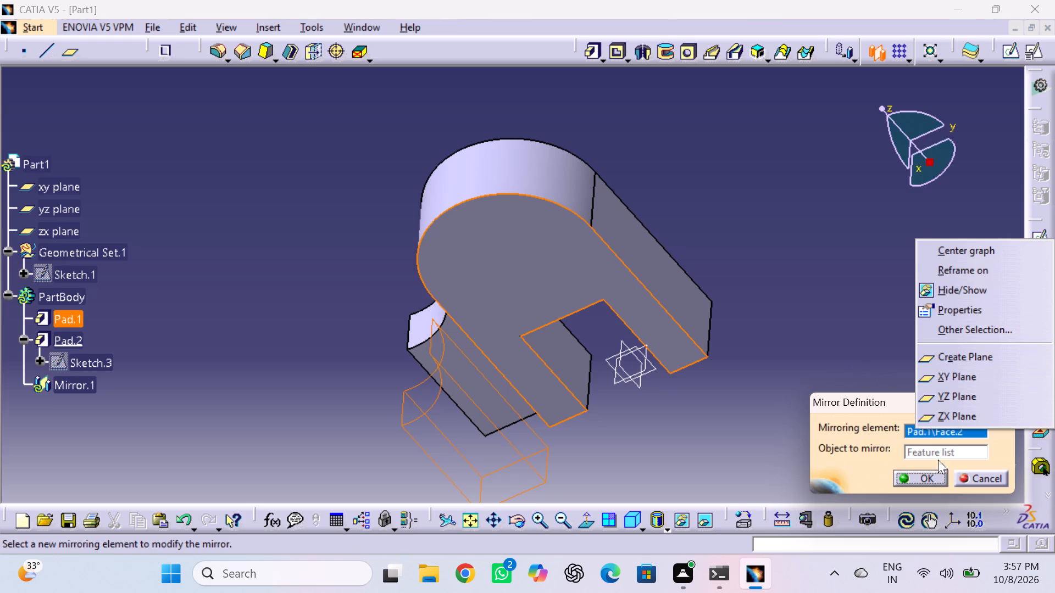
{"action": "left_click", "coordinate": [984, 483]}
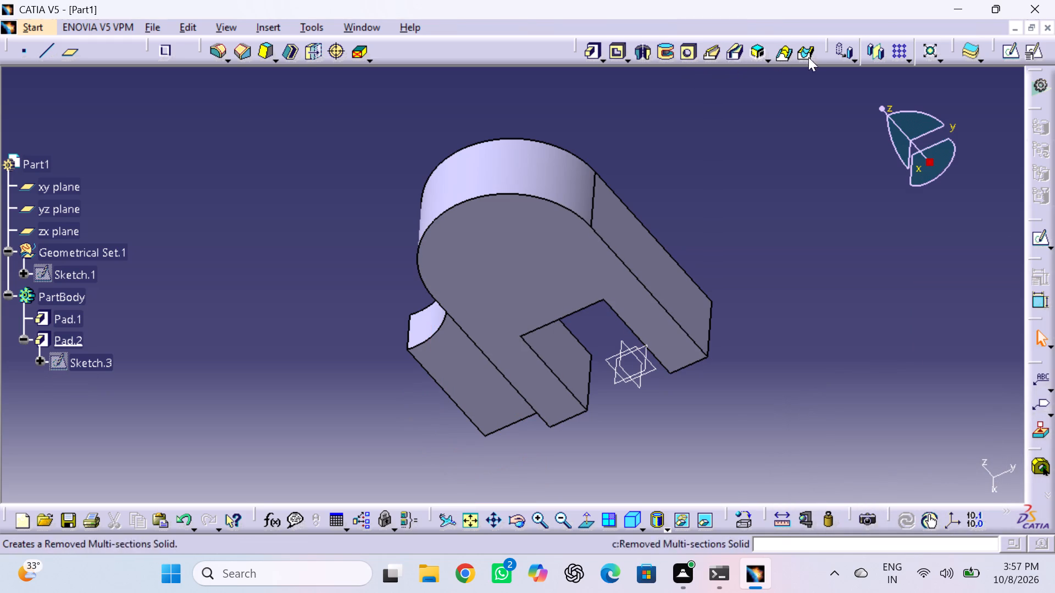
Mirror the arc-topped side pad, Pad.2, about the zx plane and deselect the result.
{"action": "left_click", "coordinate": [880, 50]}
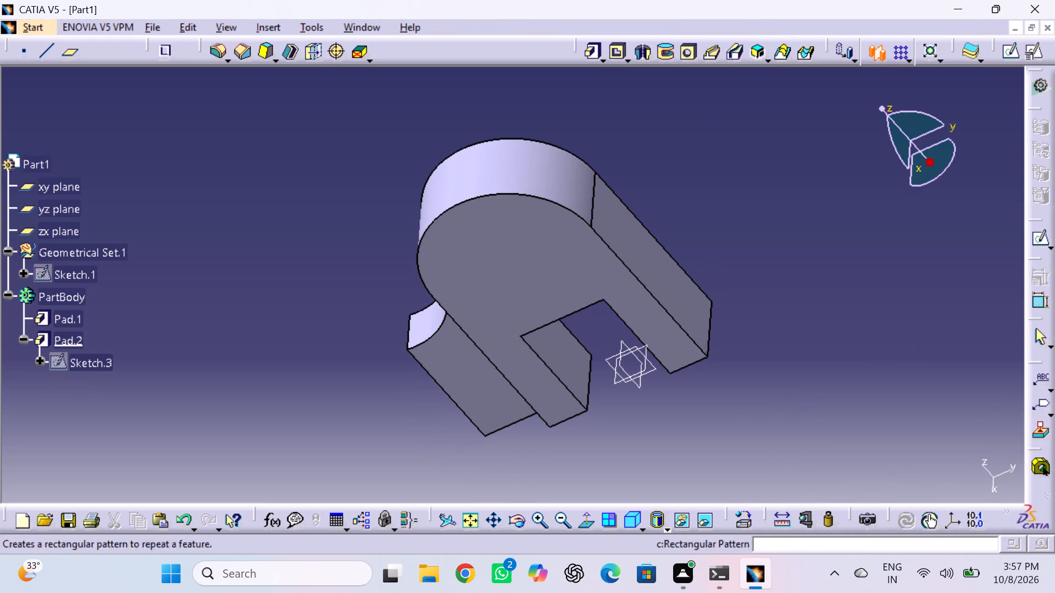
{"action": "left_click", "coordinate": [68, 342]}
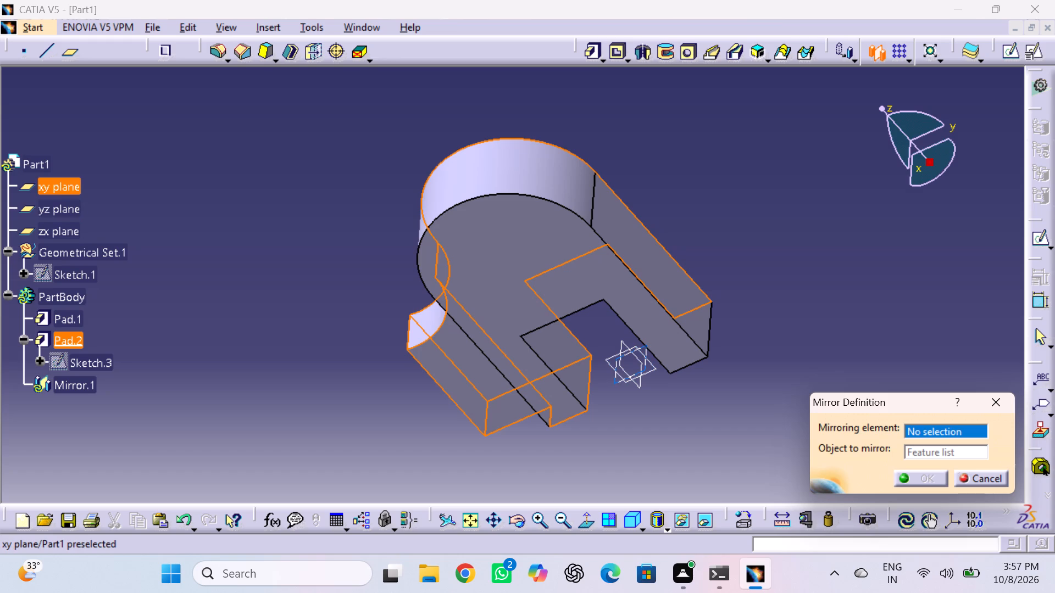
{"action": "left_click", "coordinate": [64, 236]}
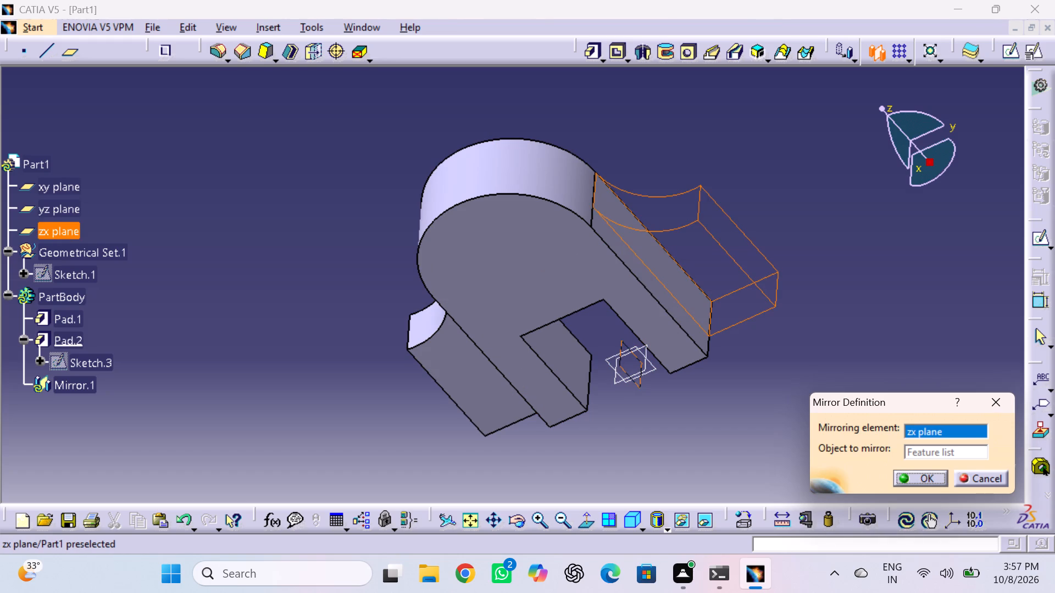
{"action": "left_click", "coordinate": [919, 477]}
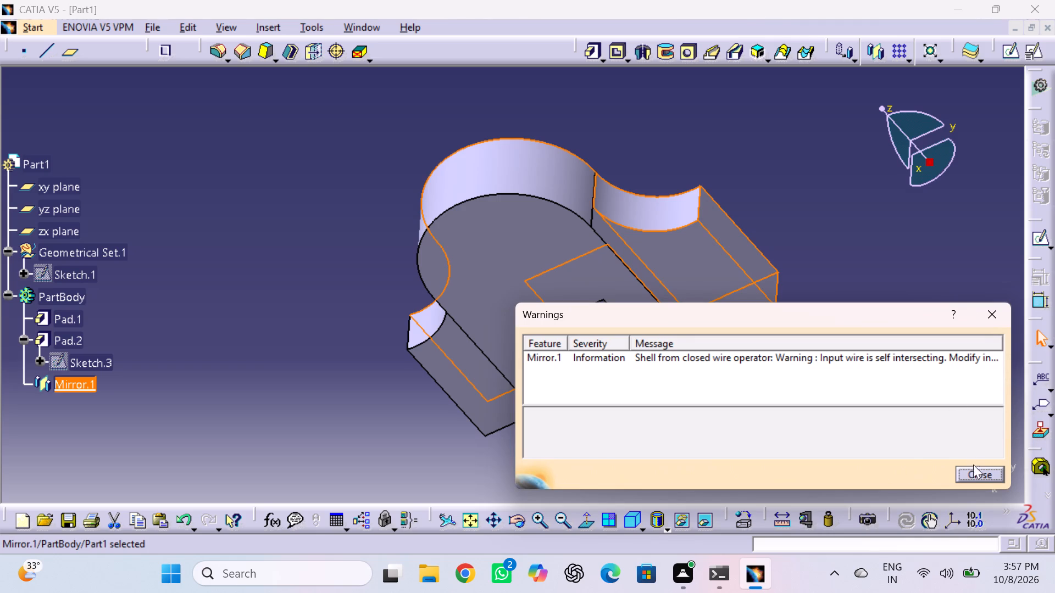
{"action": "left_click", "coordinate": [978, 474]}
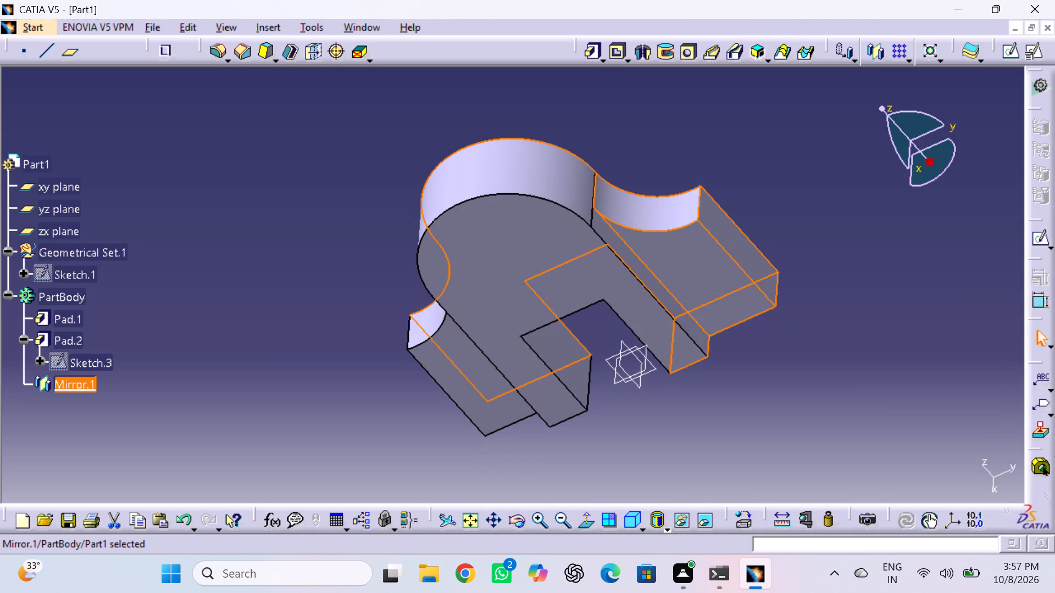
{"action": "left_click", "coordinate": [852, 394]}
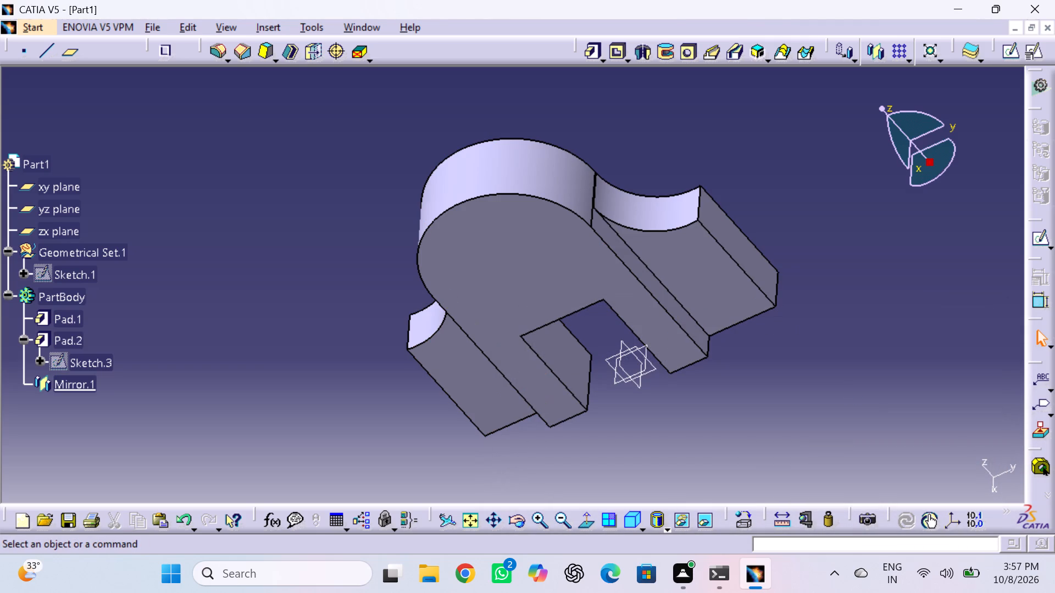
Start a sketch on the inverted-U body's outer leg side face, beside the arc-topped side pad.
{"action": "left_click", "coordinate": [464, 518]}
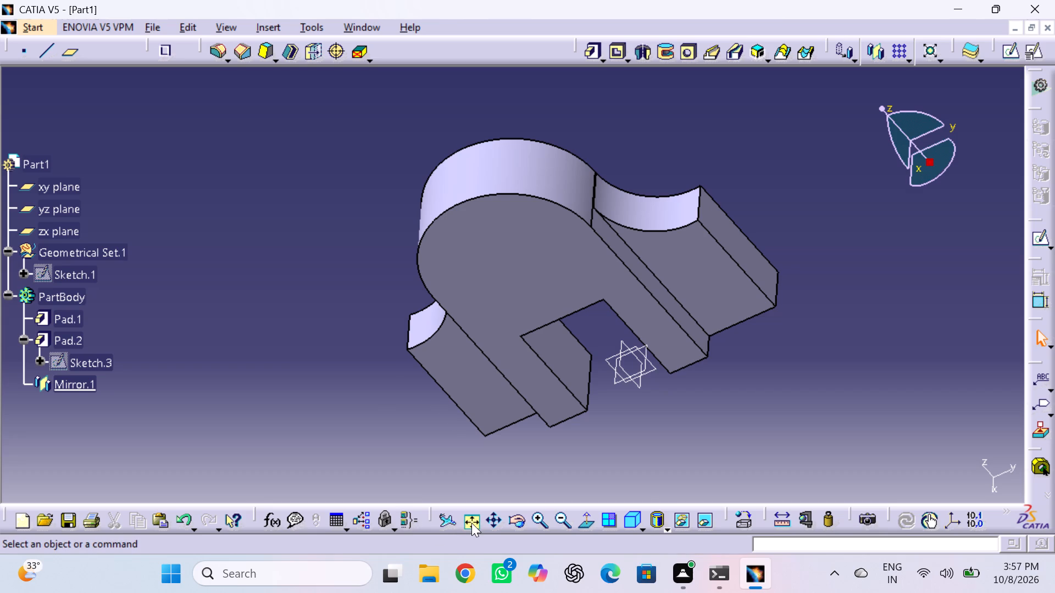
{"action": "left_click", "coordinate": [471, 523]}
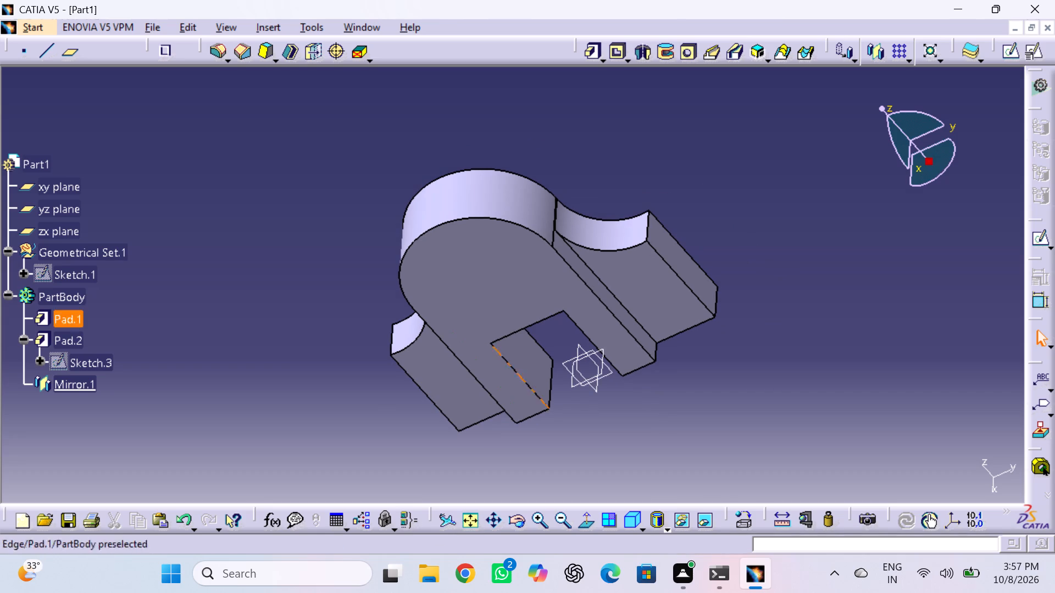
{"action": "left_click", "coordinate": [515, 519]}
{"action": "left_click_drag", "start_coordinate": [482, 359], "coordinate": [481, 354]}
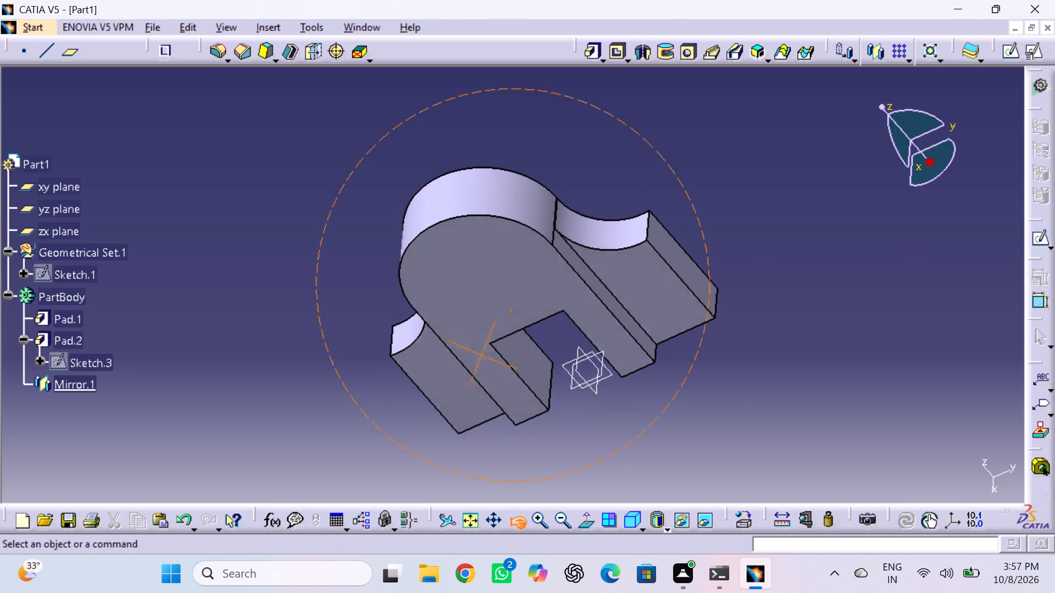
{"action": "left_click_drag", "start_coordinate": [481, 354], "coordinate": [574, 254]}
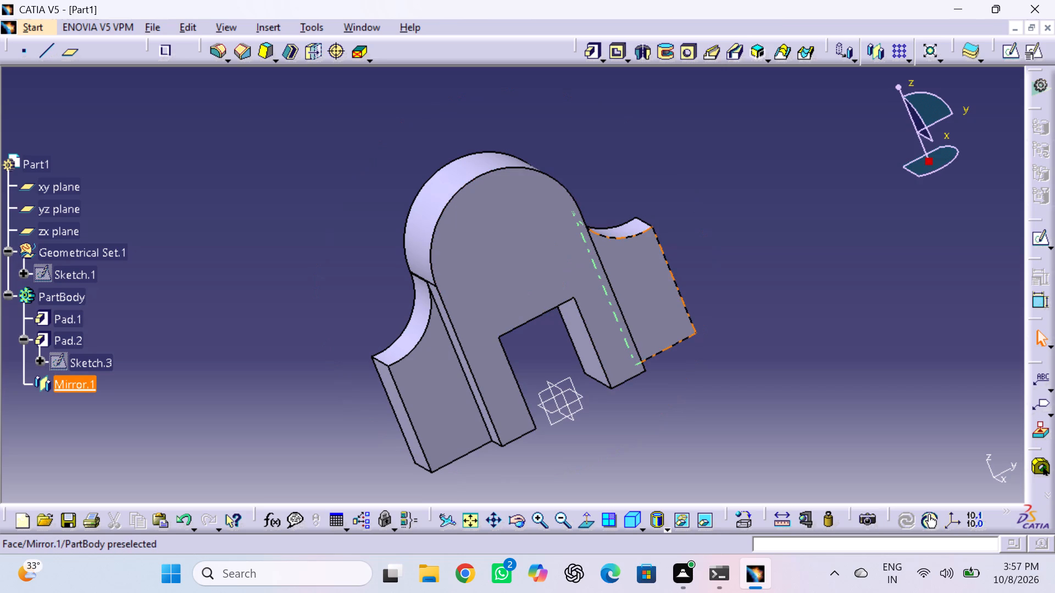
{"action": "left_click_drag", "start_coordinate": [643, 346], "coordinate": [649, 400]}
{"action": "left_click", "coordinate": [649, 400]}
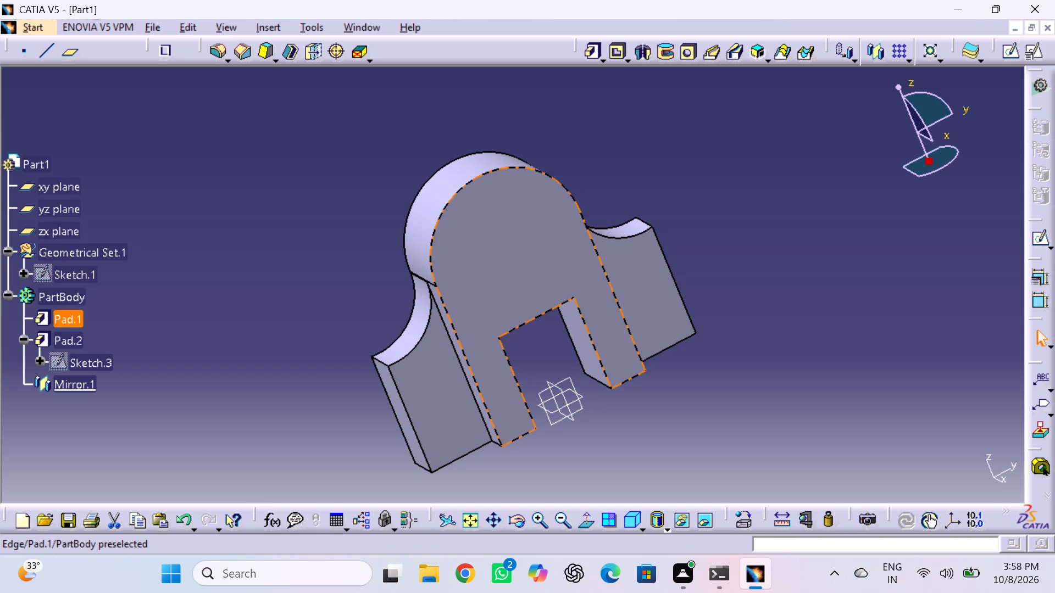
{"action": "left_click", "coordinate": [512, 522]}
{"action": "left_click_drag", "start_coordinate": [438, 429], "coordinate": [513, 422]}
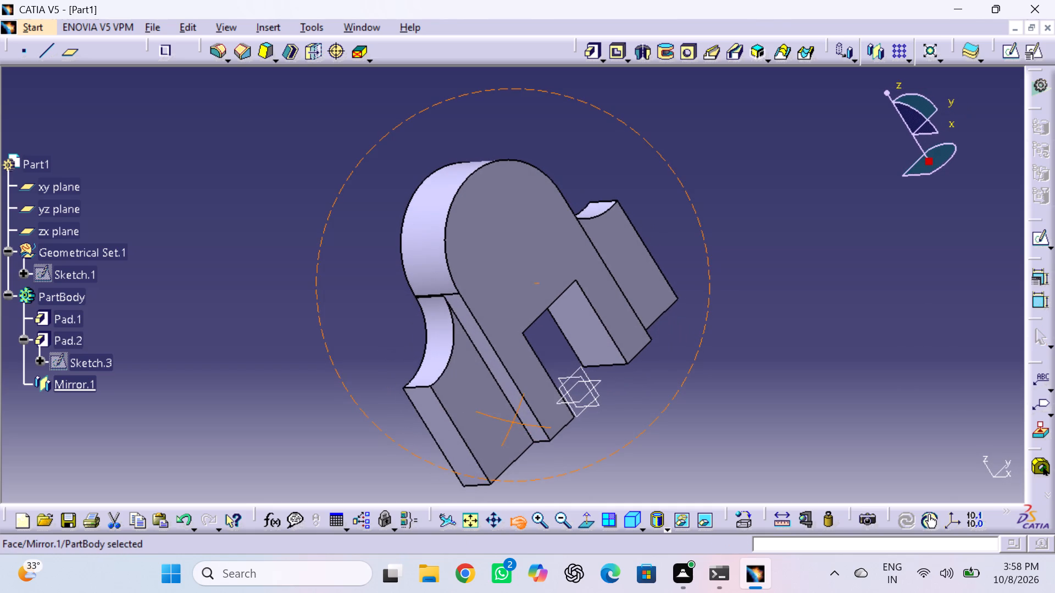
{"action": "left_click_drag", "start_coordinate": [513, 422], "coordinate": [514, 421]}
{"action": "left_click", "coordinate": [520, 404]}
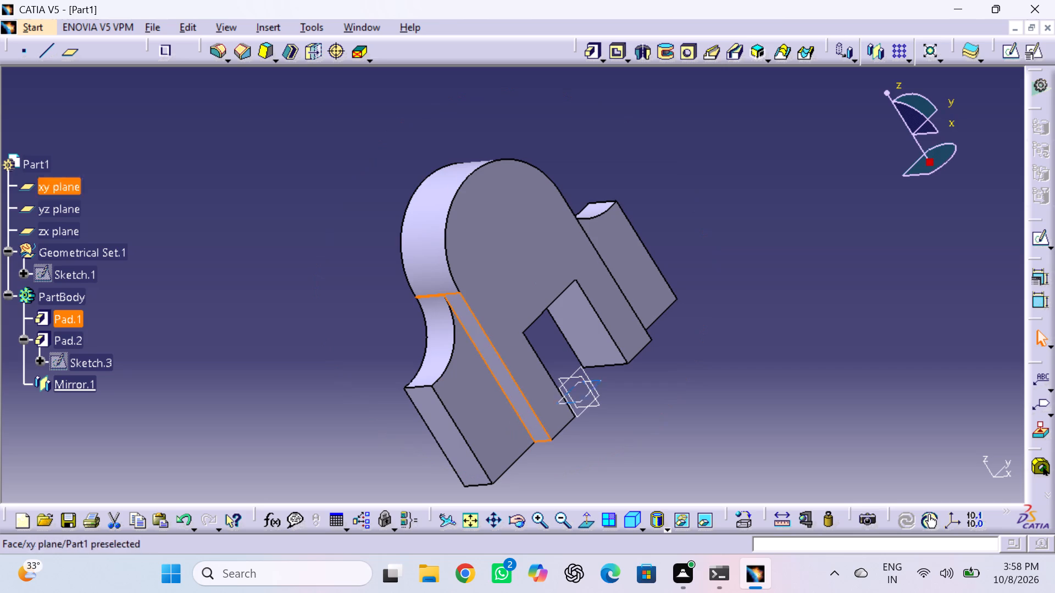
{"action": "left_click", "coordinate": [1014, 49]}
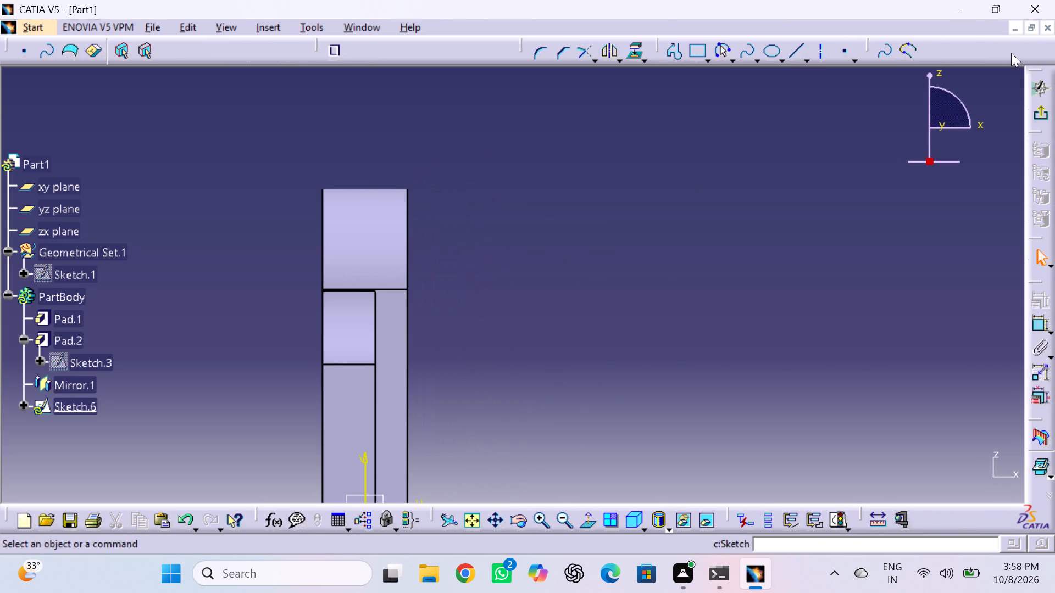
Draw a sloped-top profile from the leg's lower corner with its base reaching about H 112 mm, outer height about 29 mm and inner height about 59 mm.
{"action": "scroll", "coordinate": [430, 423], "scroll_direction": "up", "scroll_amount": 1}
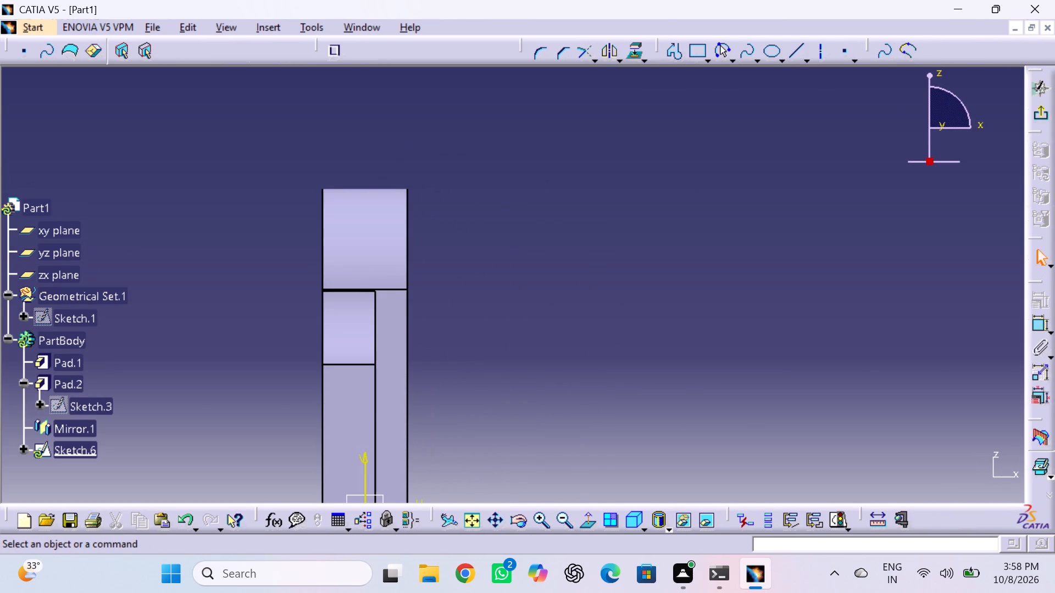
{"action": "middle_click_drag", "start_coordinate": [447, 430], "coordinate": [492, 318]}
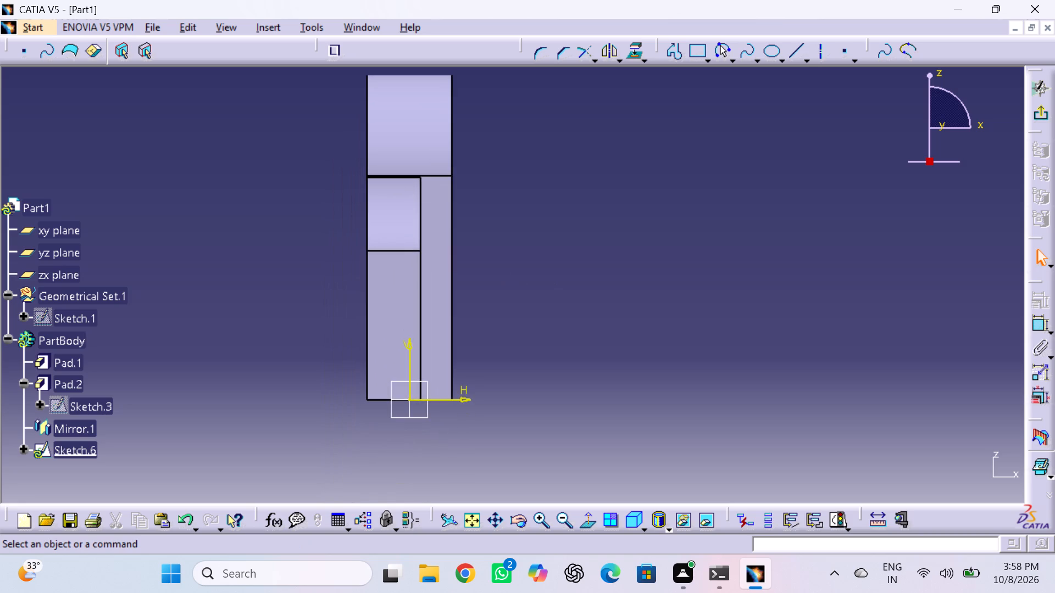
{"action": "left_click", "coordinate": [236, 295]}
{"action": "left_click", "coordinate": [669, 53]}
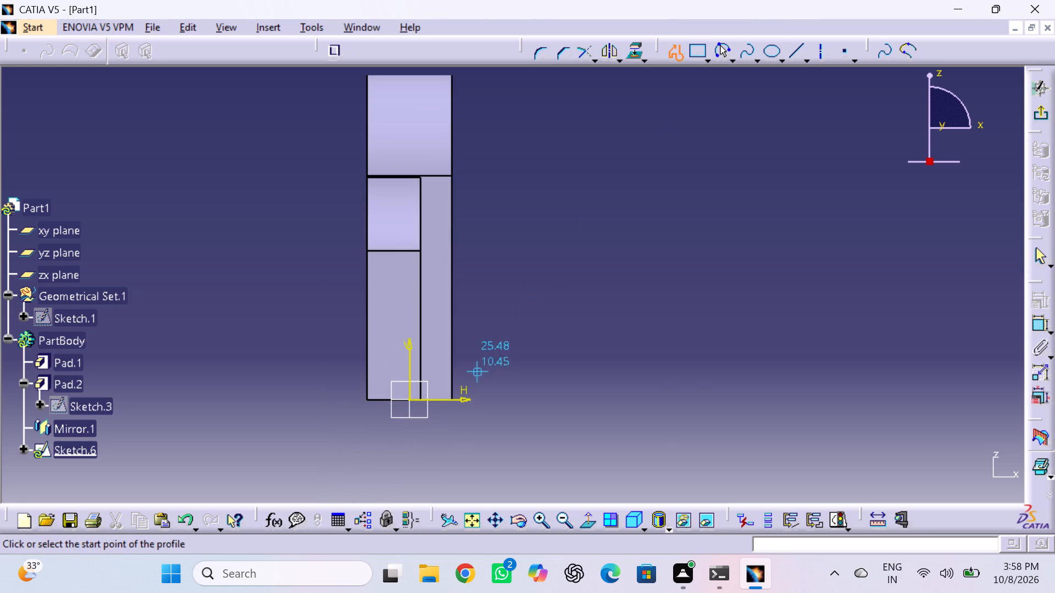
{"action": "left_click", "coordinate": [448, 397]}
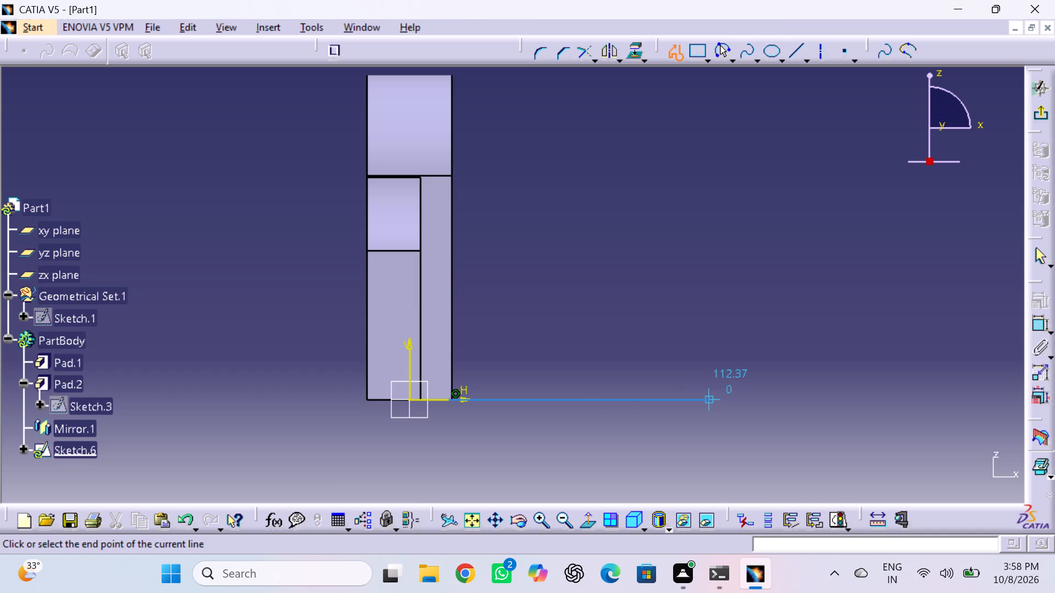
{"action": "left_click", "coordinate": [709, 399]}
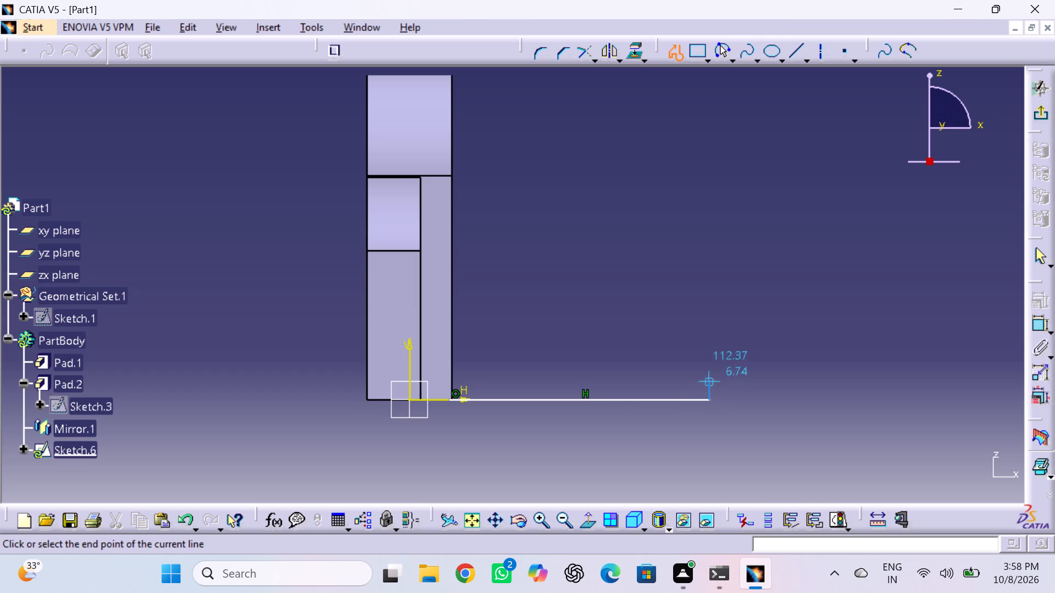
{"action": "left_click", "coordinate": [708, 325]}
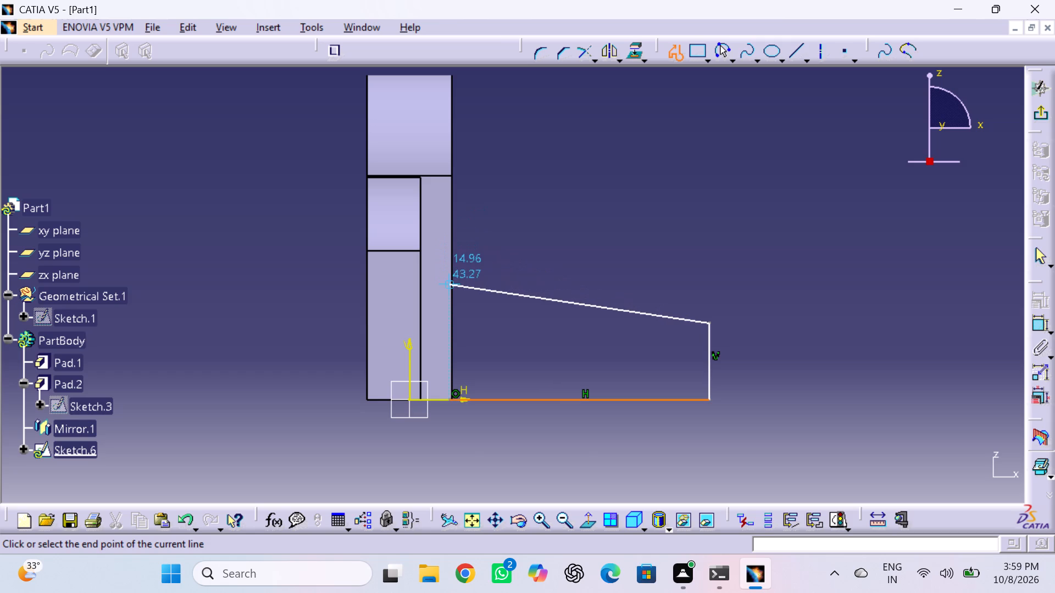
{"action": "left_click", "coordinate": [452, 239]}
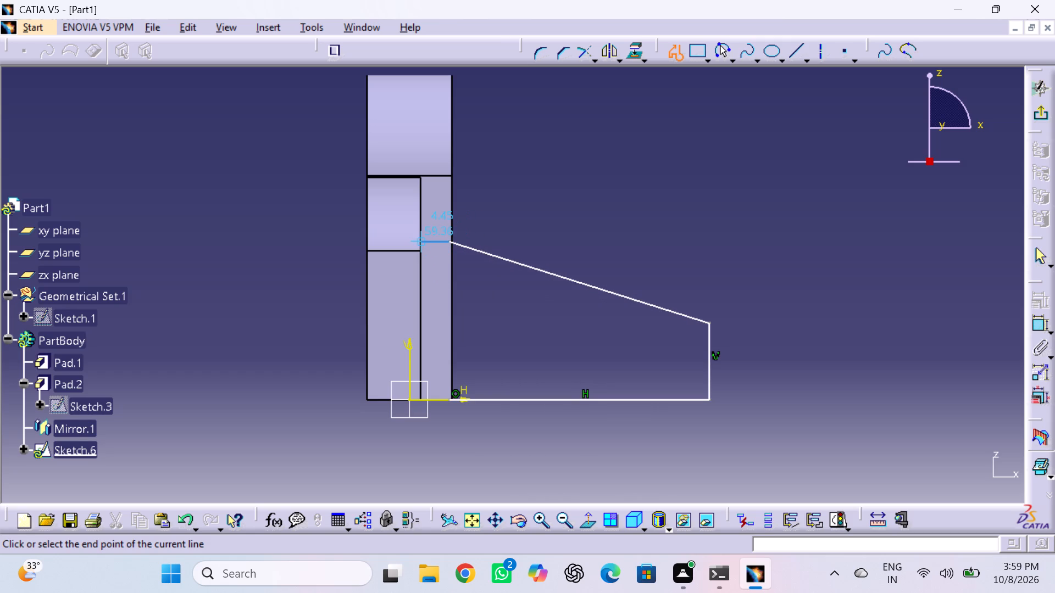
{"action": "left_click", "coordinate": [419, 238]}
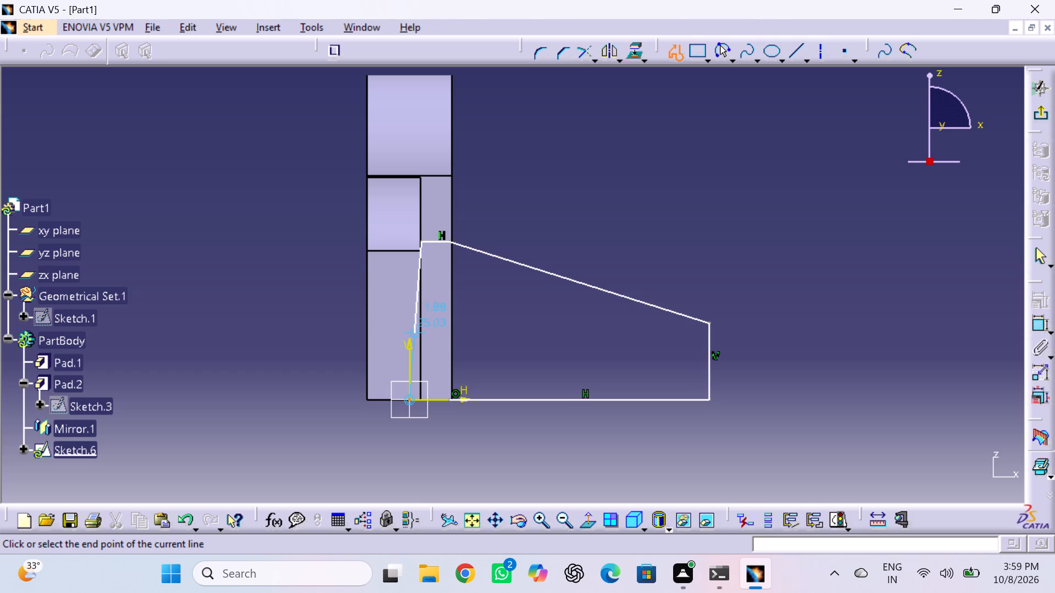
{"action": "left_click", "coordinate": [423, 400]}
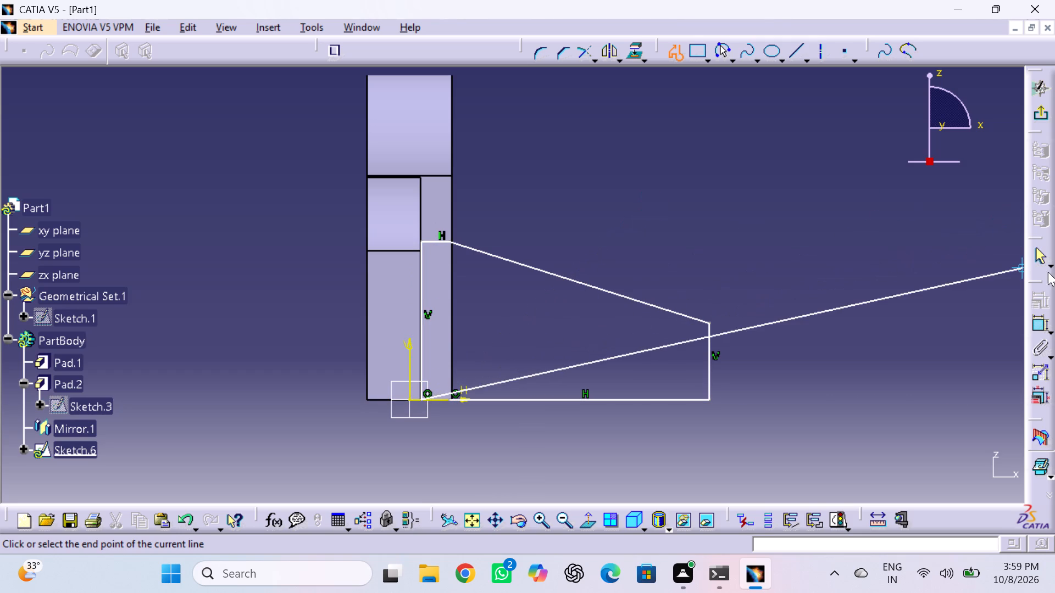
{"action": "left_click", "coordinate": [1039, 255]}
Examine how the sloped-top profile sits against the leg and side pads from rotated, front and left views.
{"action": "middle_click", "coordinate": [907, 259]}
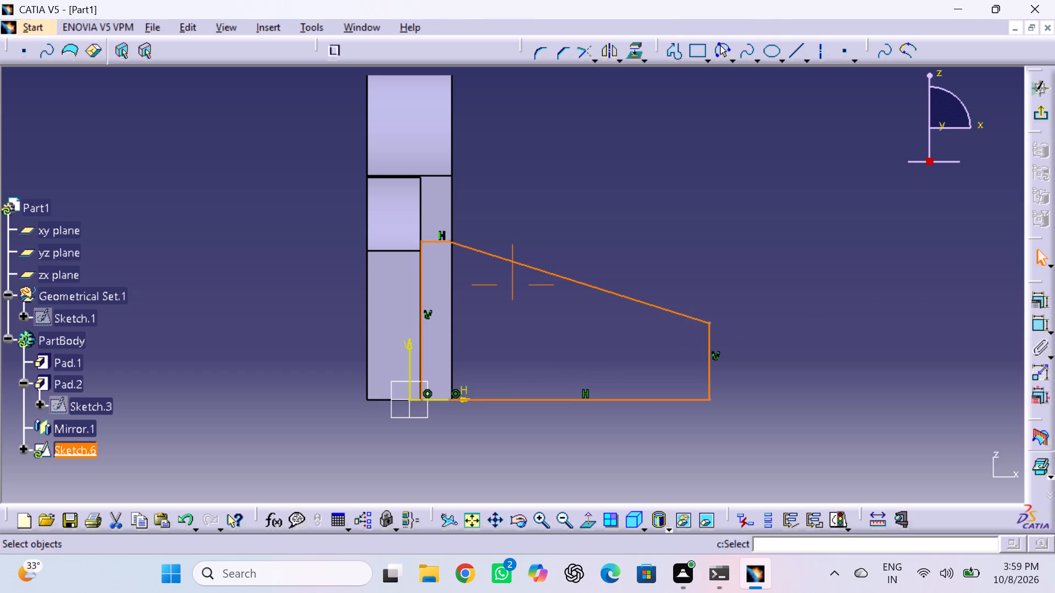
{"action": "middle_click", "coordinate": [905, 259]}
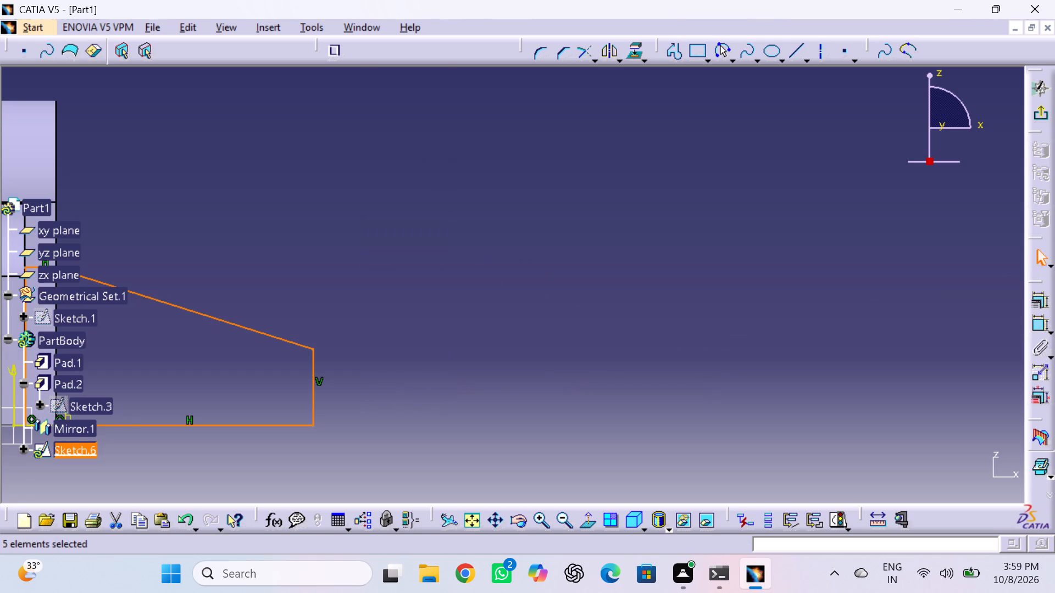
{"action": "scroll", "coordinate": [634, 298], "scroll_direction": "up", "scroll_amount": 4}
{"action": "middle_click_drag", "start_coordinate": [356, 275], "coordinate": [357, 275]}
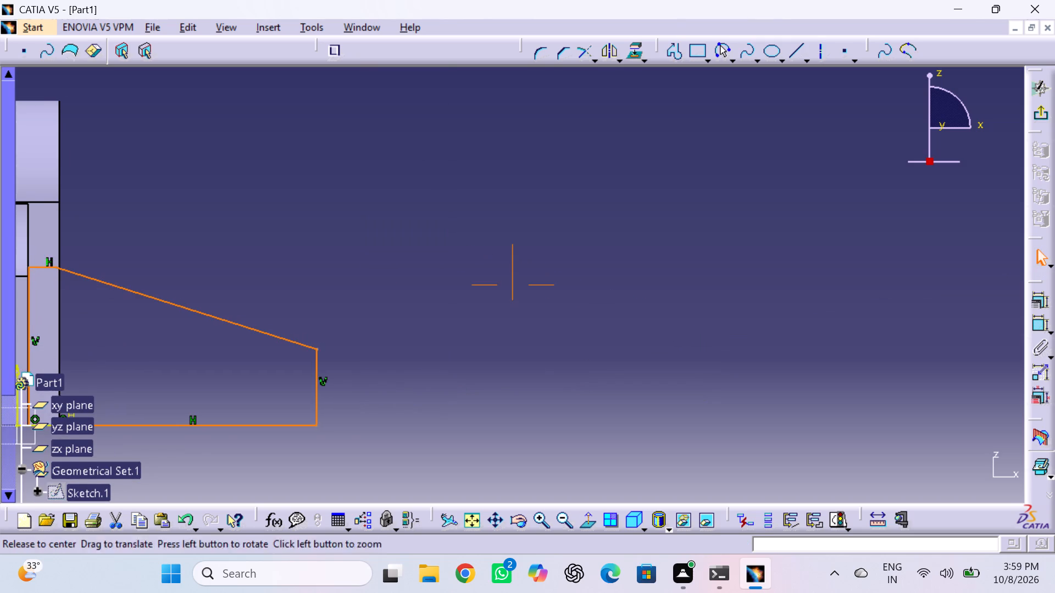
{"action": "middle_click_drag", "start_coordinate": [357, 275], "coordinate": [669, 263]}
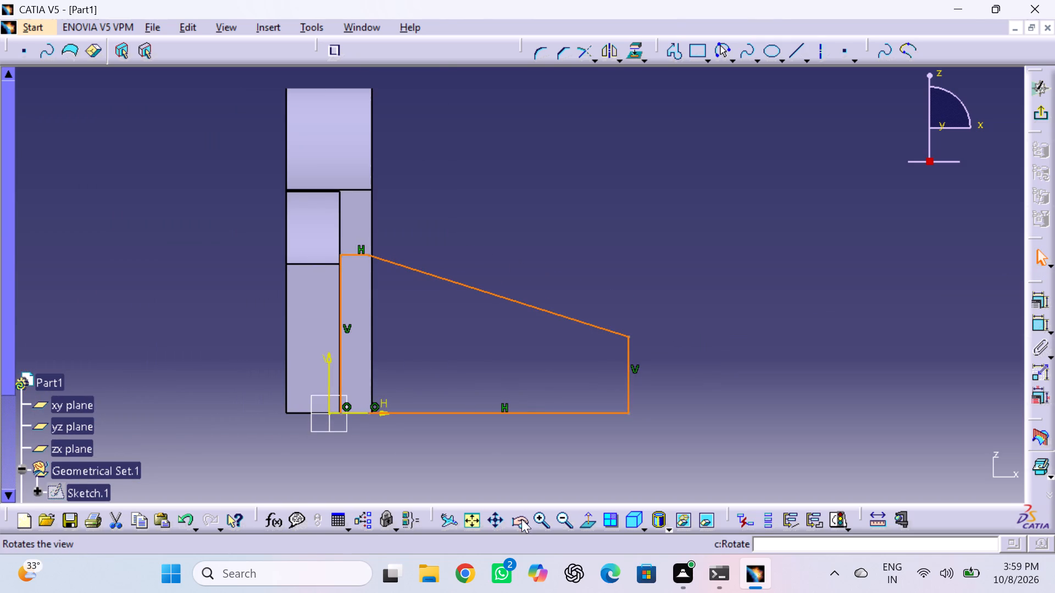
{"action": "left_click", "coordinate": [521, 519]}
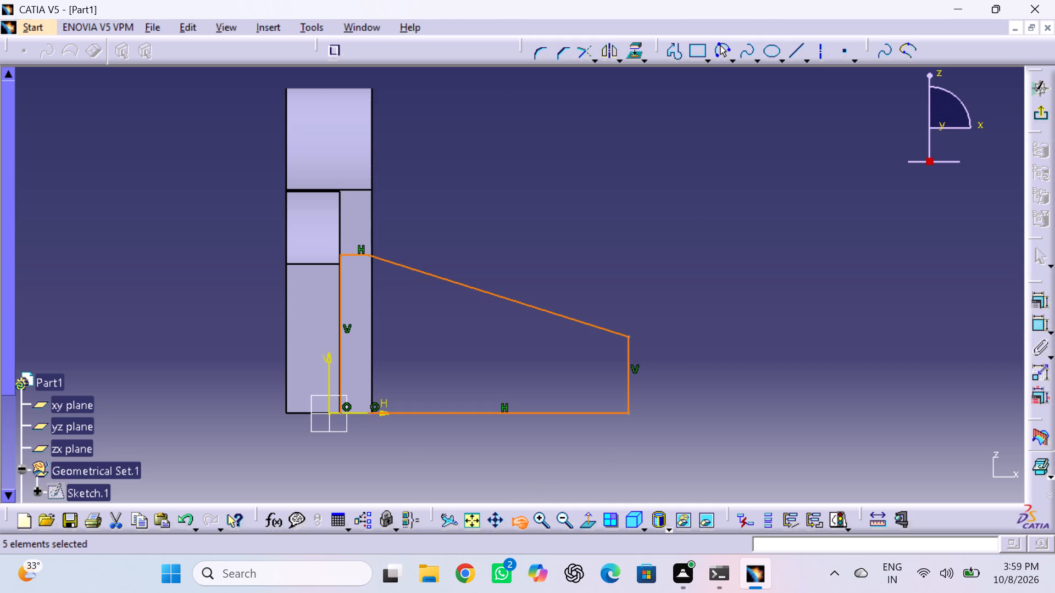
{"action": "left_click_drag", "start_coordinate": [549, 372], "coordinate": [409, 333]}
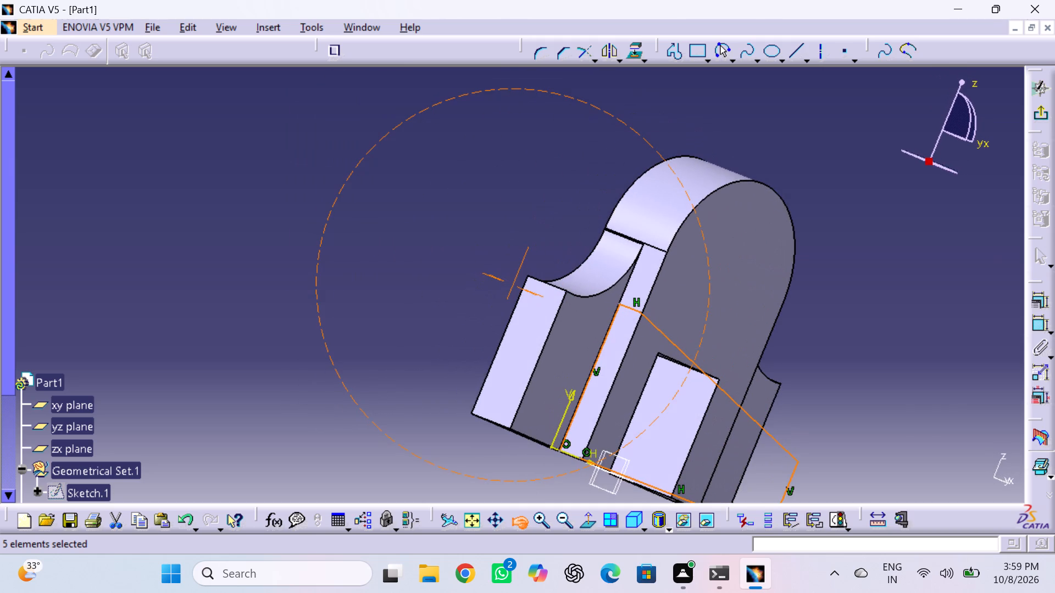
{"action": "left_click_drag", "start_coordinate": [409, 333], "coordinate": [412, 337]}
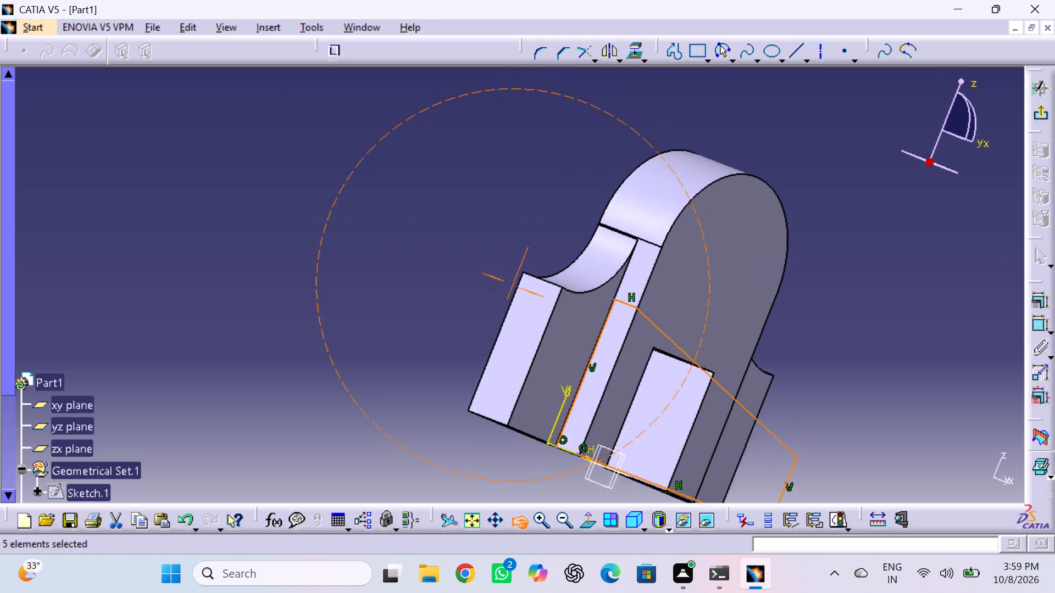
{"action": "left_click_drag", "start_coordinate": [412, 337], "coordinate": [542, 393]}
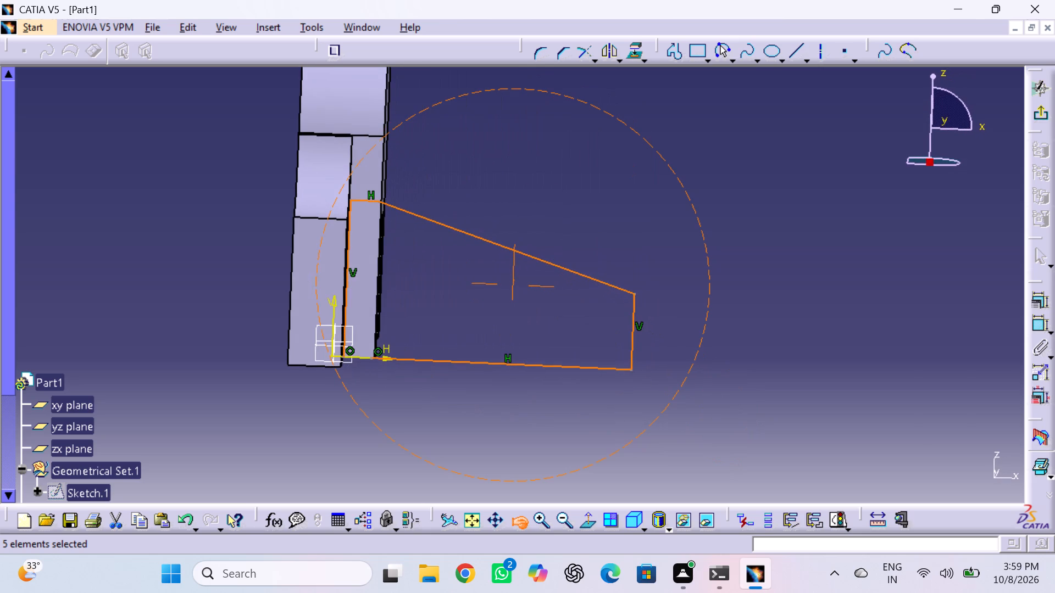
{"action": "left_click_drag", "start_coordinate": [542, 393], "coordinate": [440, 360]}
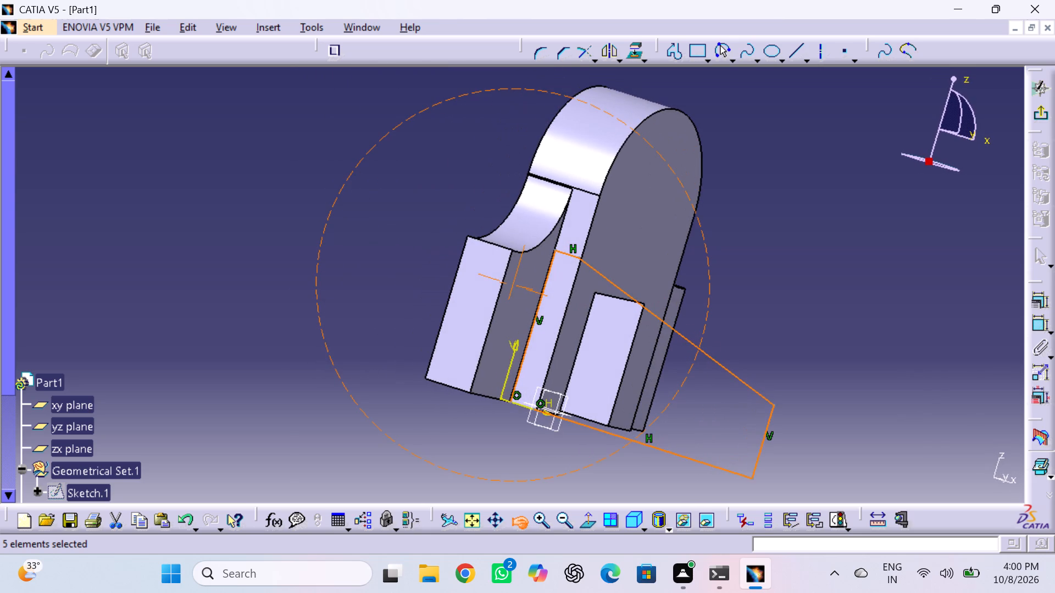
{"action": "left_click_drag", "start_coordinate": [440, 360], "coordinate": [492, 394]}
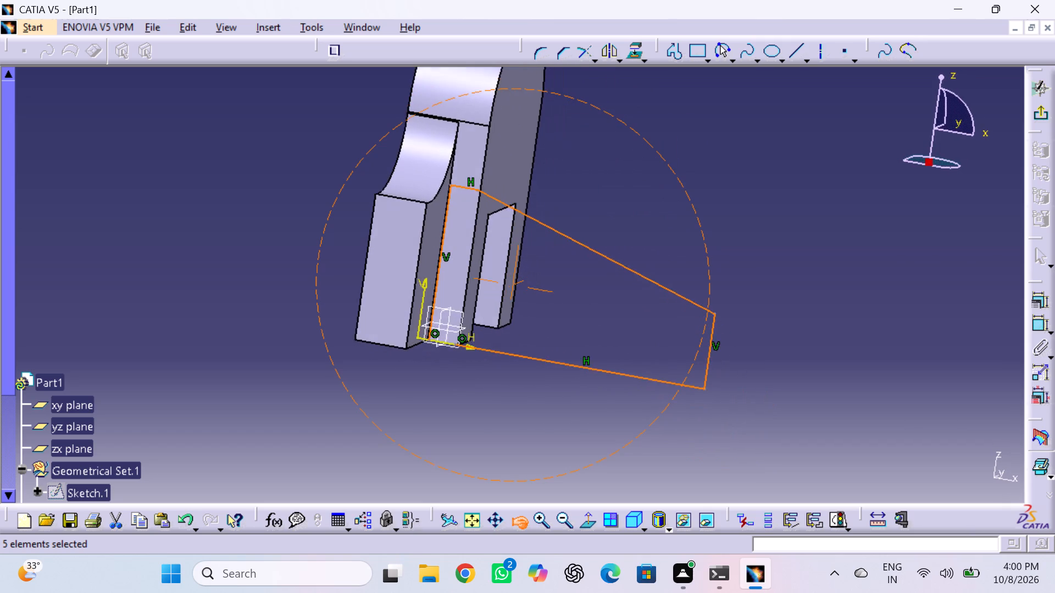
{"action": "left_click_drag", "start_coordinate": [492, 394], "coordinate": [499, 402]}
{"action": "left_click", "coordinate": [499, 402]}
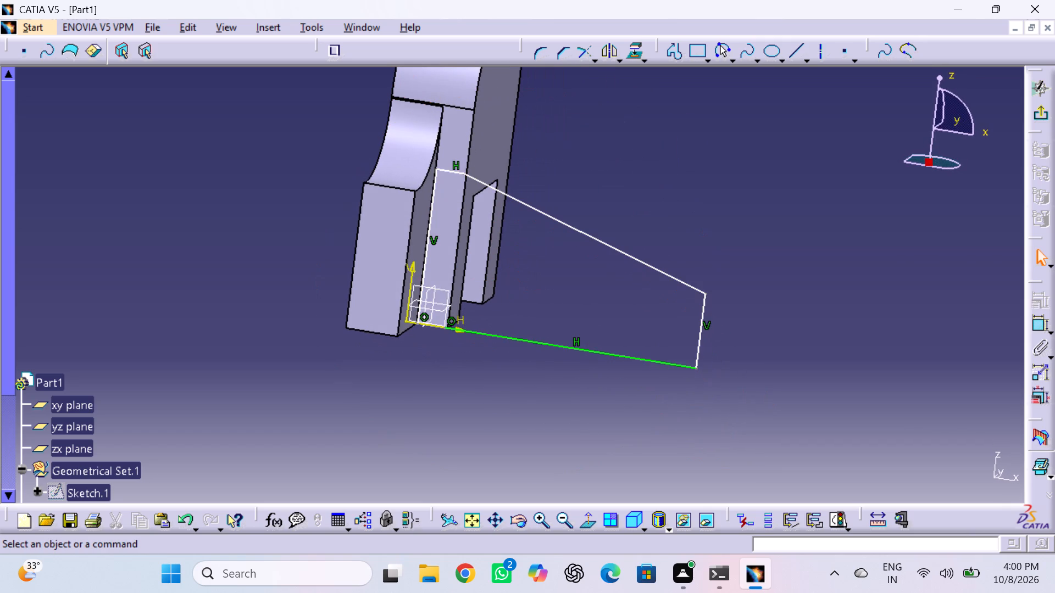
{"action": "left_click", "coordinate": [471, 519]}
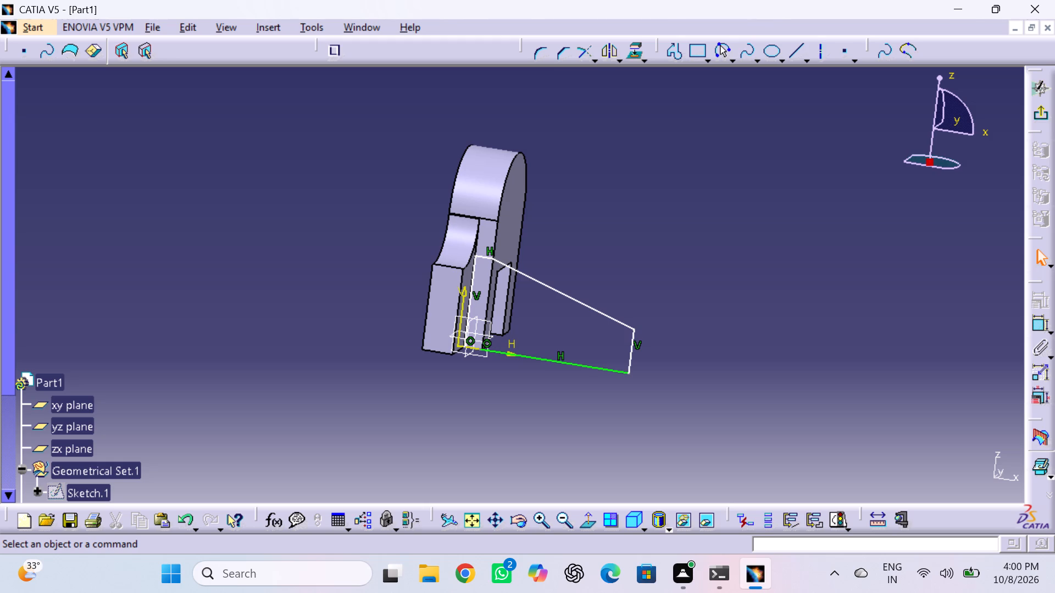
{"action": "left_click", "coordinate": [646, 527]}
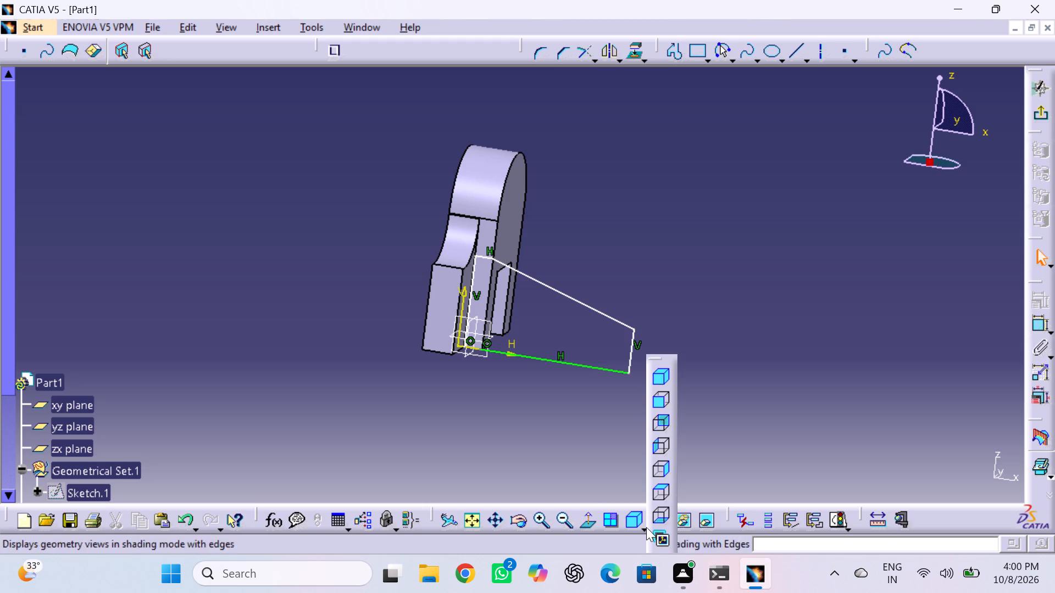
{"action": "left_click", "coordinate": [661, 398]}
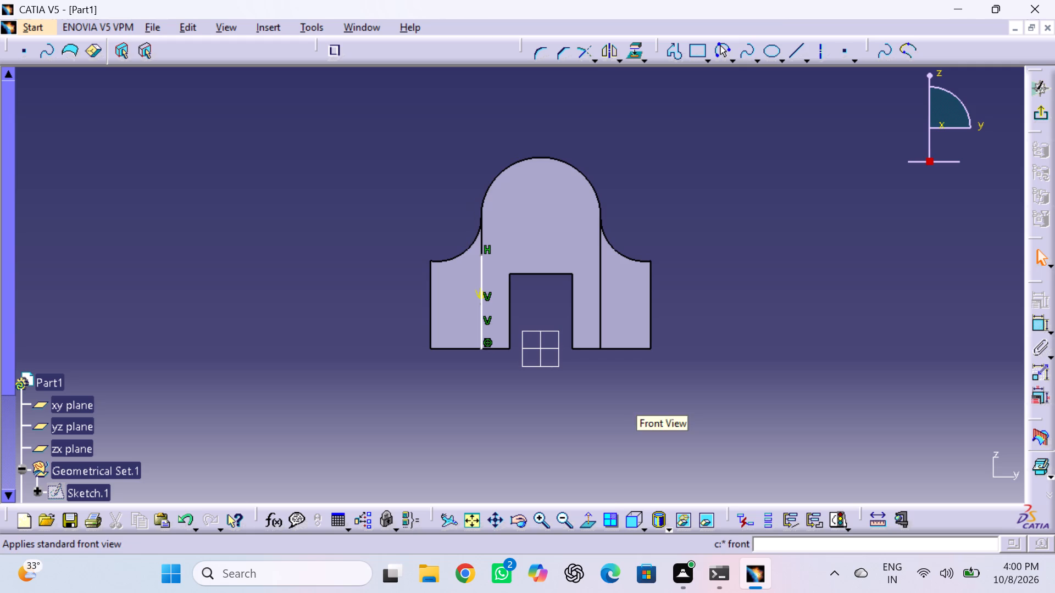
{"action": "left_click", "coordinate": [643, 528]}
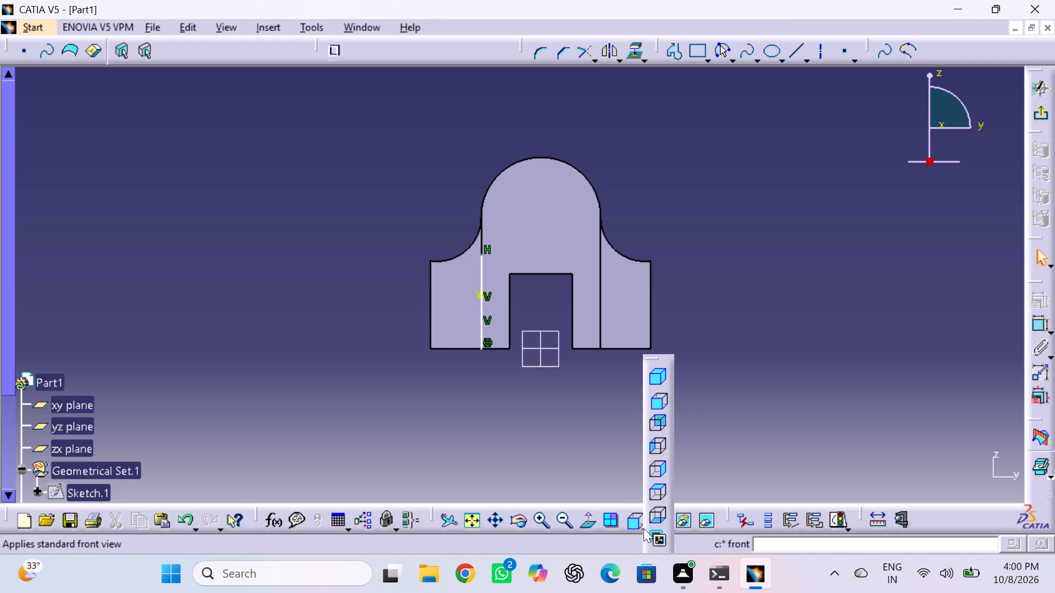
{"action": "left_click", "coordinate": [663, 446]}
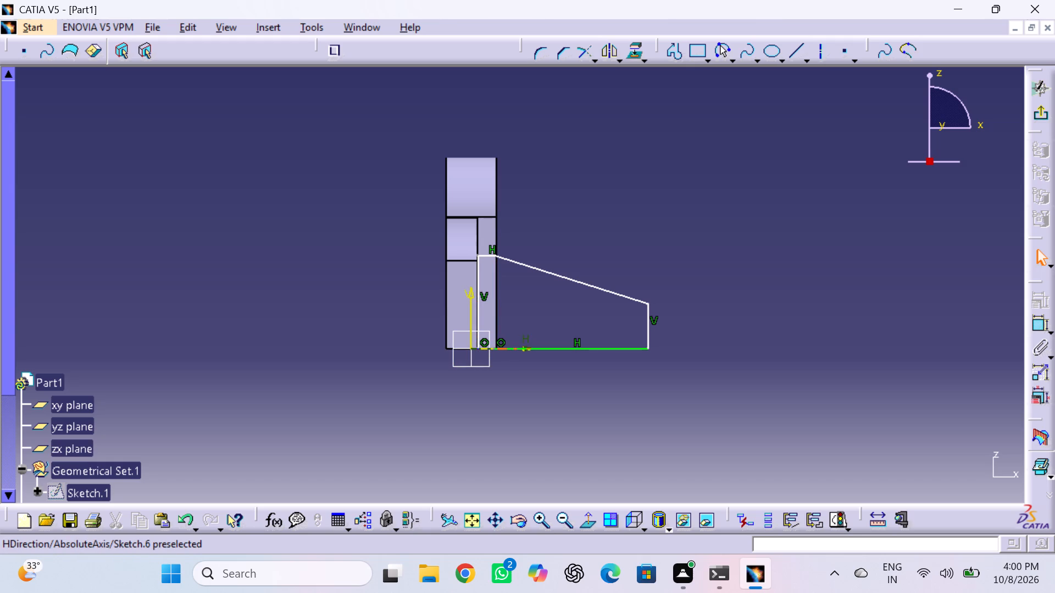
Move the profile's base line outward along the horizontal axis so its inner end sits clear of the leg.
{"action": "left_click", "coordinate": [543, 522]}
{"action": "left_click", "coordinate": [543, 522]}
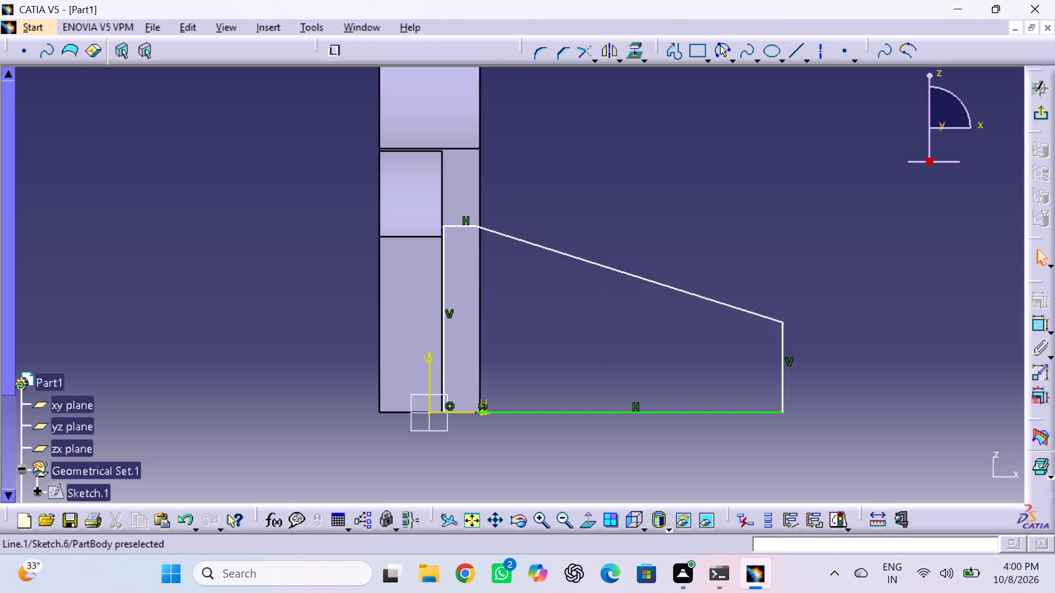
{"action": "left_click_drag", "start_coordinate": [482, 413], "coordinate": [454, 413]}
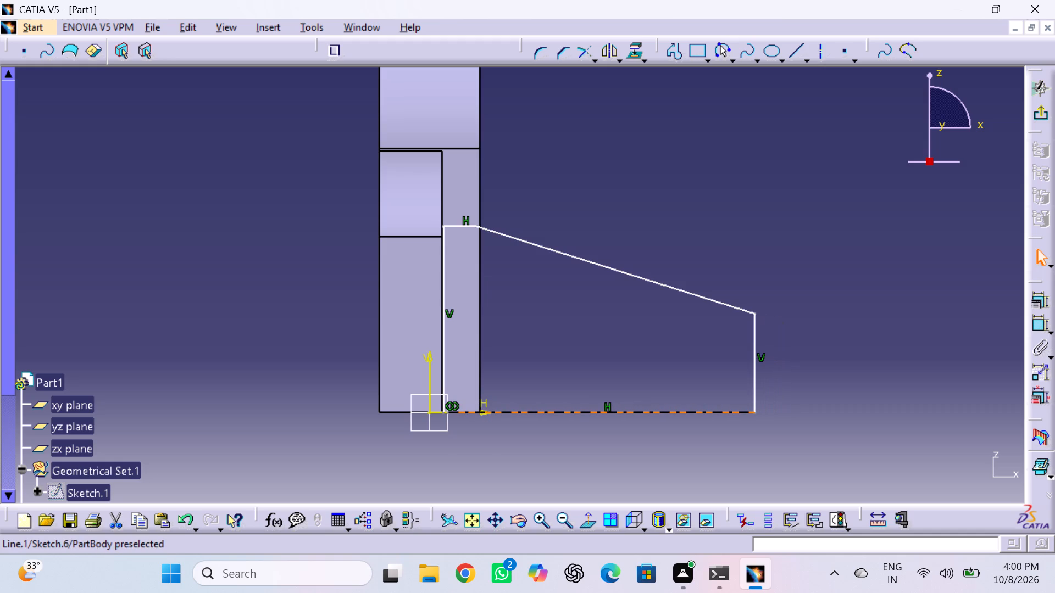
{"action": "left_click_drag", "start_coordinate": [454, 413], "coordinate": [597, 440]}
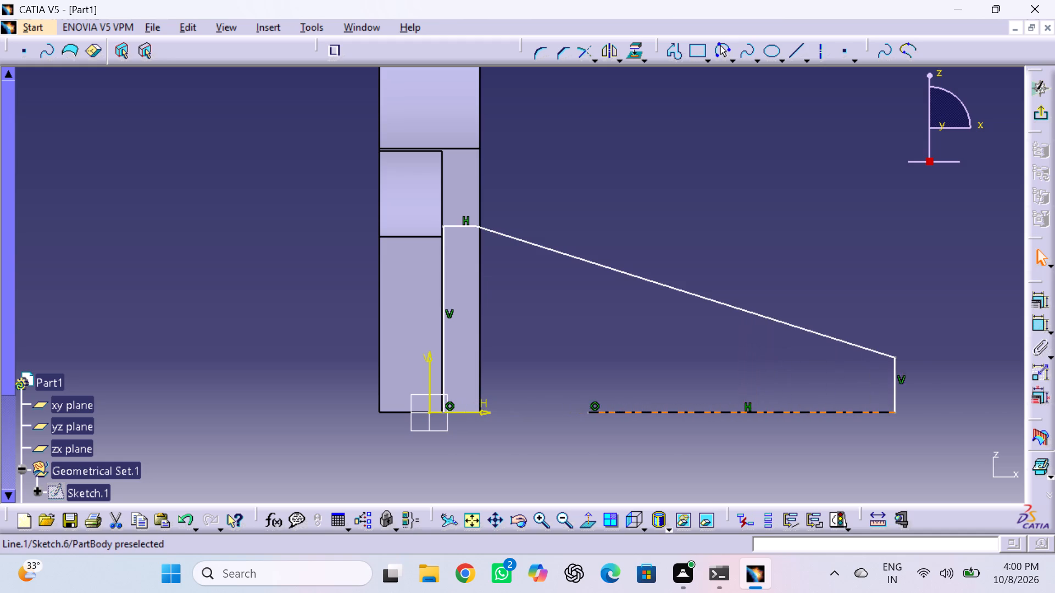
{"action": "left_click_drag", "start_coordinate": [597, 440], "coordinate": [514, 426]}
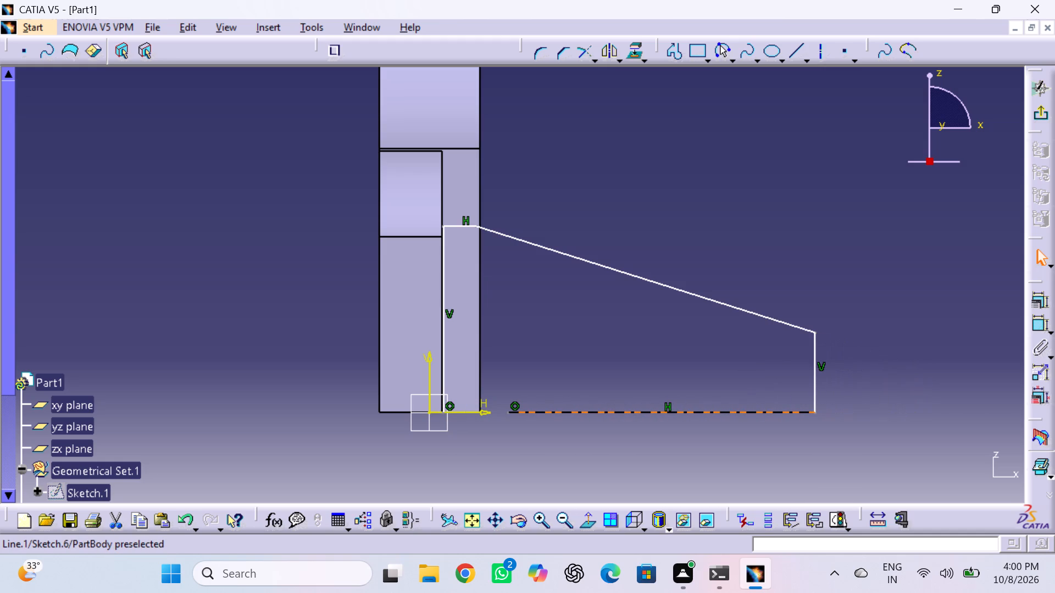
{"action": "left_click_drag", "start_coordinate": [514, 426], "coordinate": [513, 426]}
{"action": "left_click", "coordinate": [513, 426]}
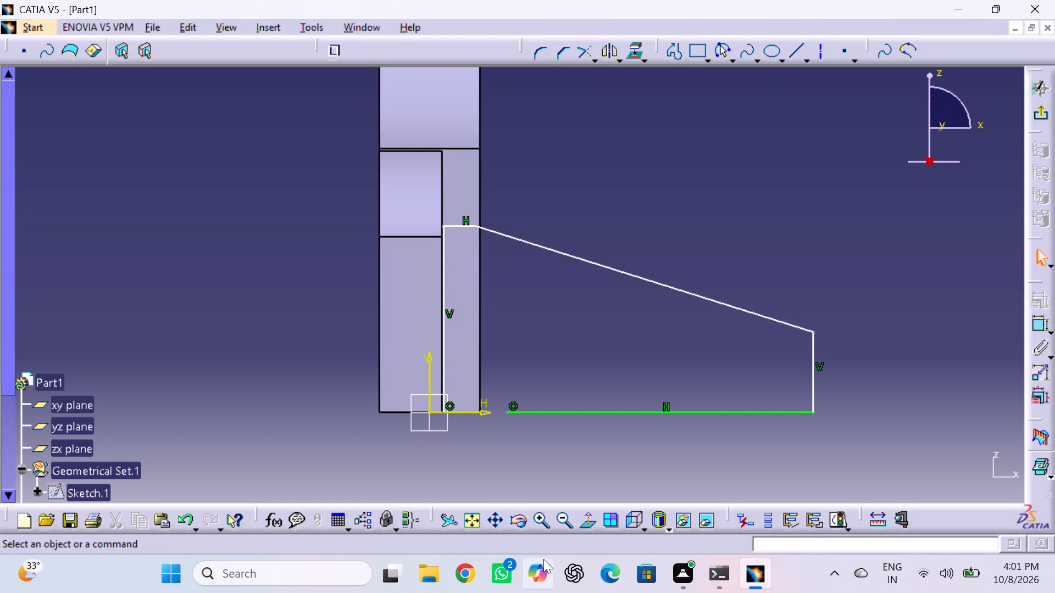
Add a coincidence constraint between the base line's inner endpoint and the lower endpoint of the profile's inner vertical line.
{"action": "left_click", "coordinate": [513, 521]}
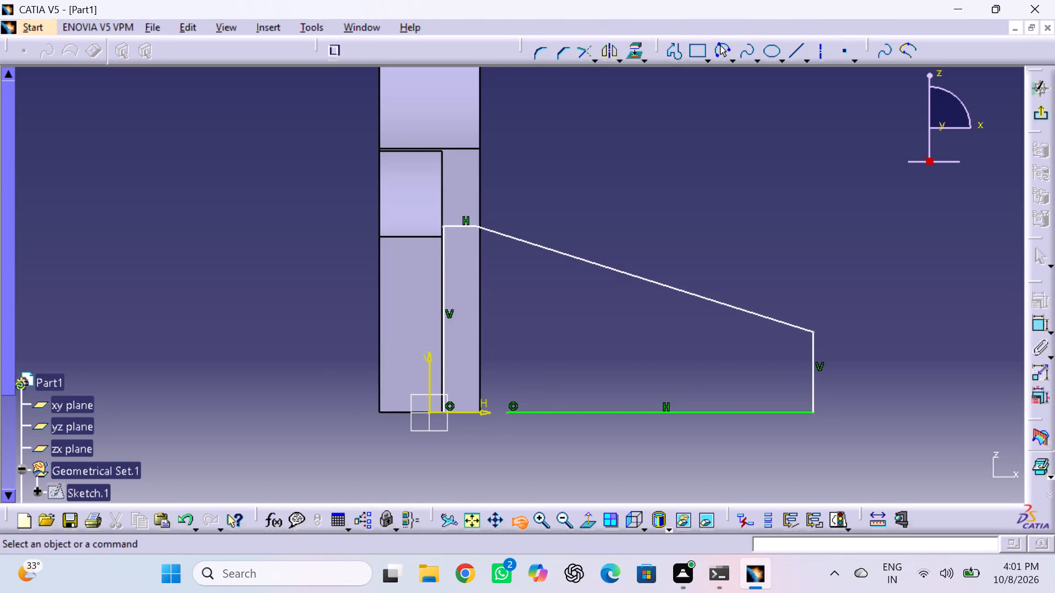
{"action": "left_click_drag", "start_coordinate": [668, 342], "coordinate": [581, 356]}
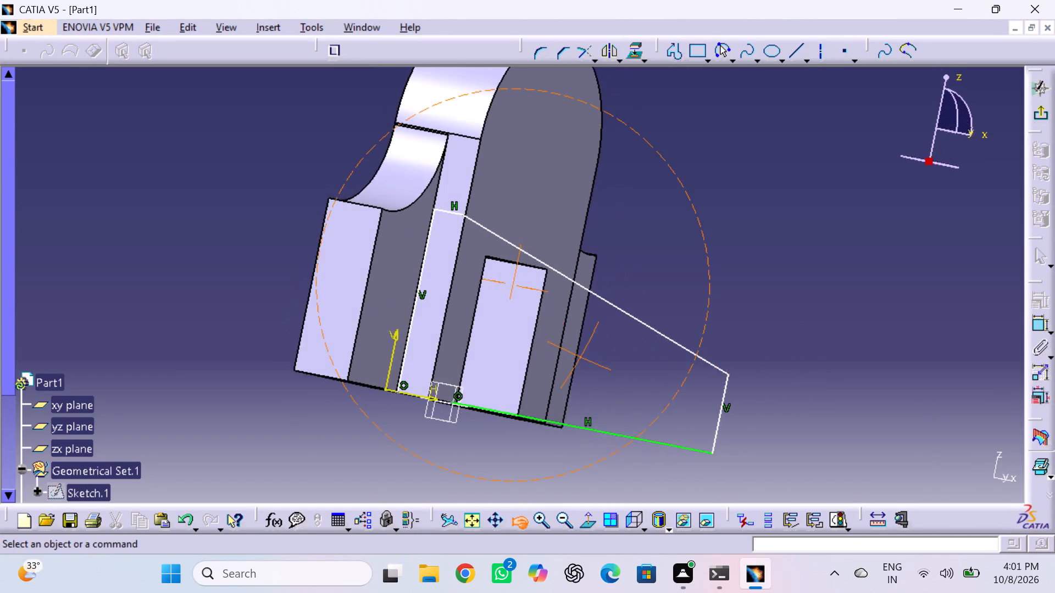
{"action": "left_click_drag", "start_coordinate": [581, 356], "coordinate": [650, 338]}
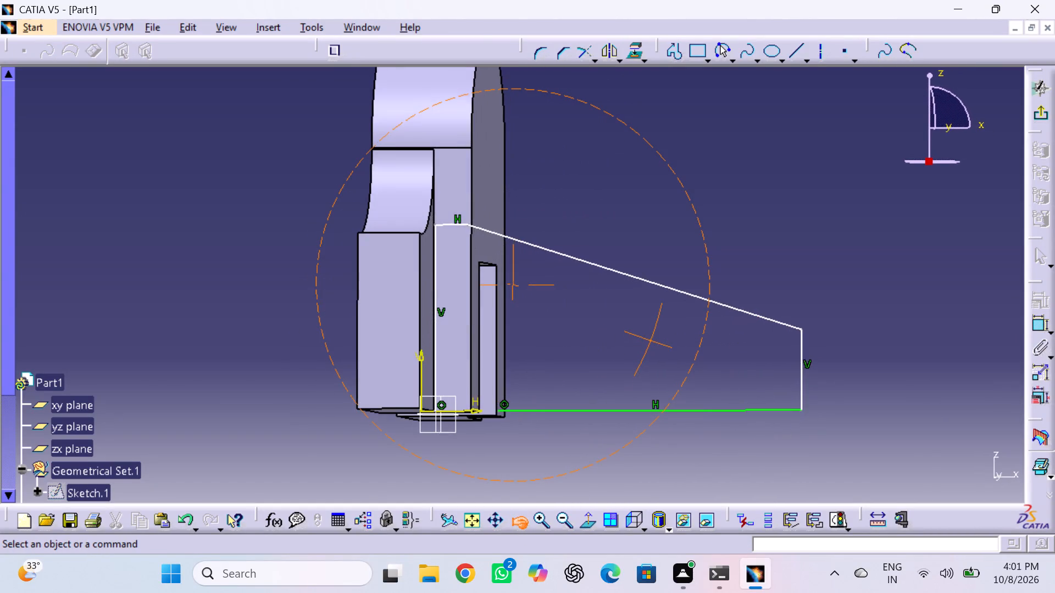
{"action": "left_click_drag", "start_coordinate": [650, 338], "coordinate": [663, 363]}
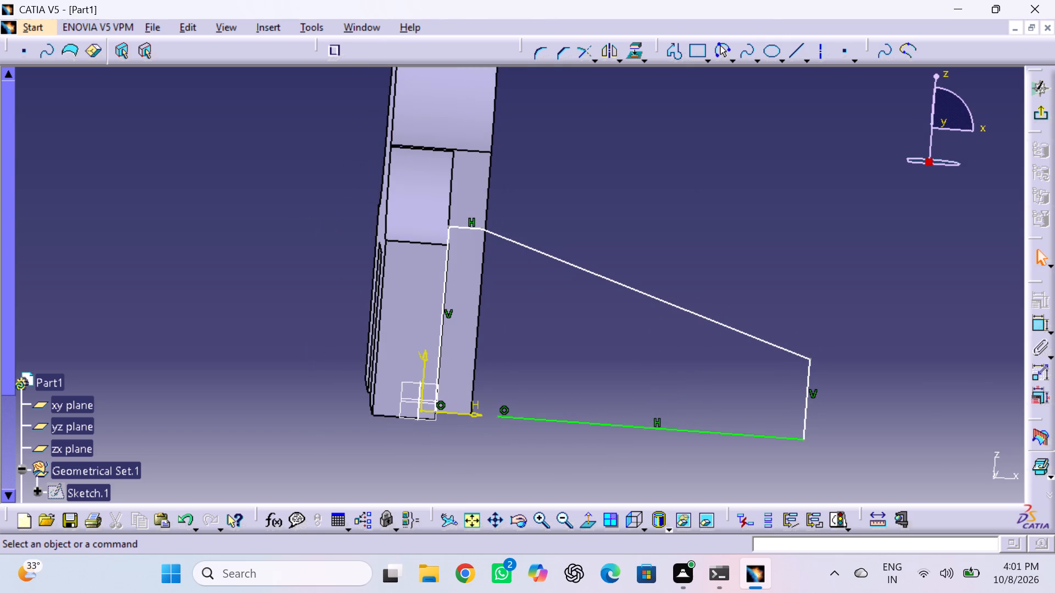
{"action": "left_click", "coordinate": [644, 523]}
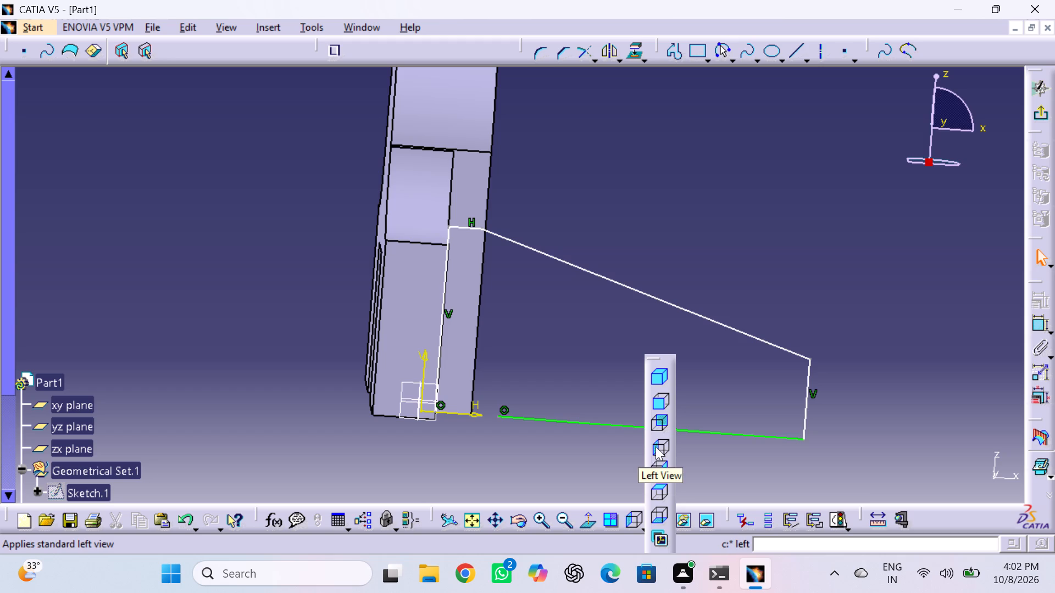
{"action": "left_click", "coordinate": [656, 446]}
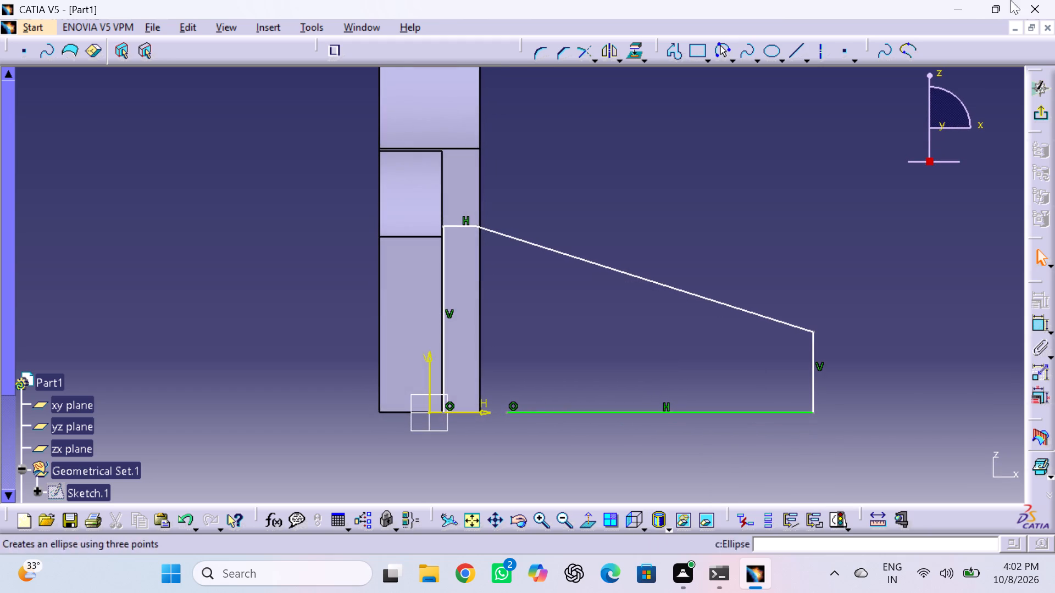
{"action": "left_click", "coordinate": [506, 413]}
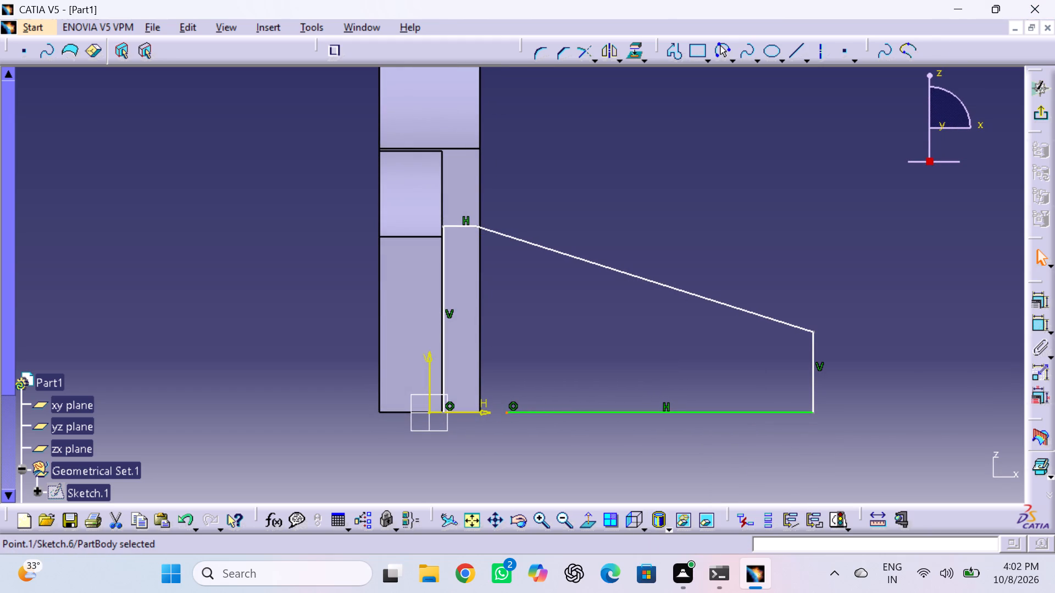
{"action": "left_click", "coordinate": [445, 412], "text": "ctrl"}
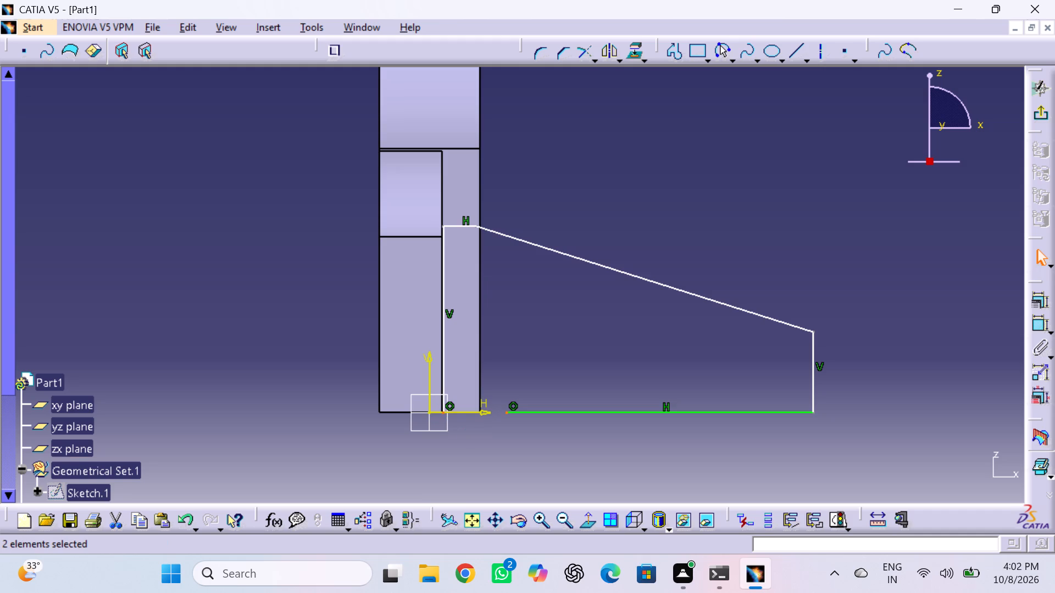
{"action": "left_click", "coordinate": [1039, 301]}
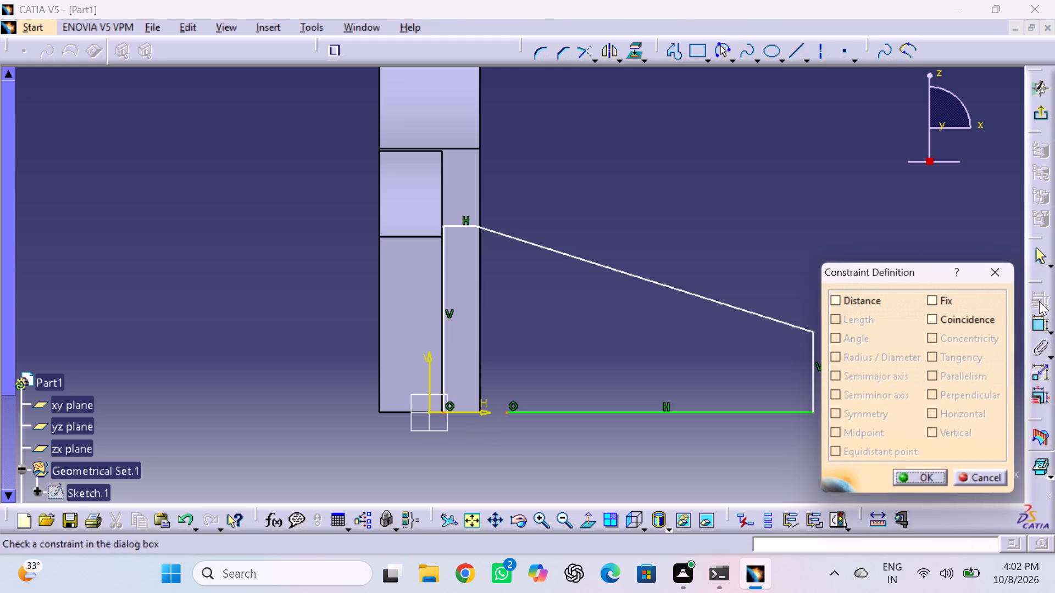
{"action": "left_click", "coordinate": [935, 317]}
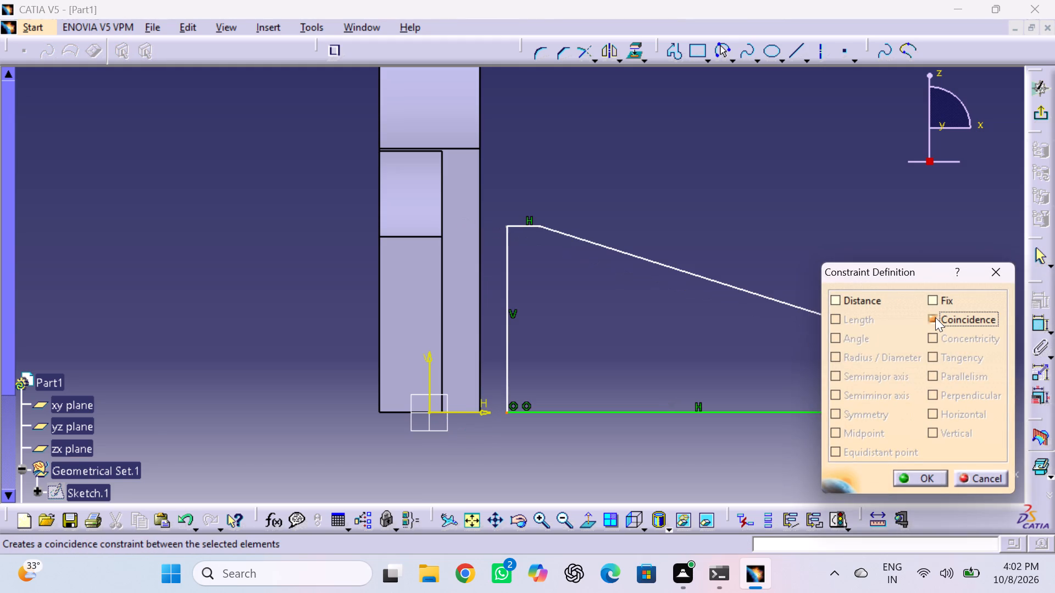
{"action": "left_click", "coordinate": [932, 478]}
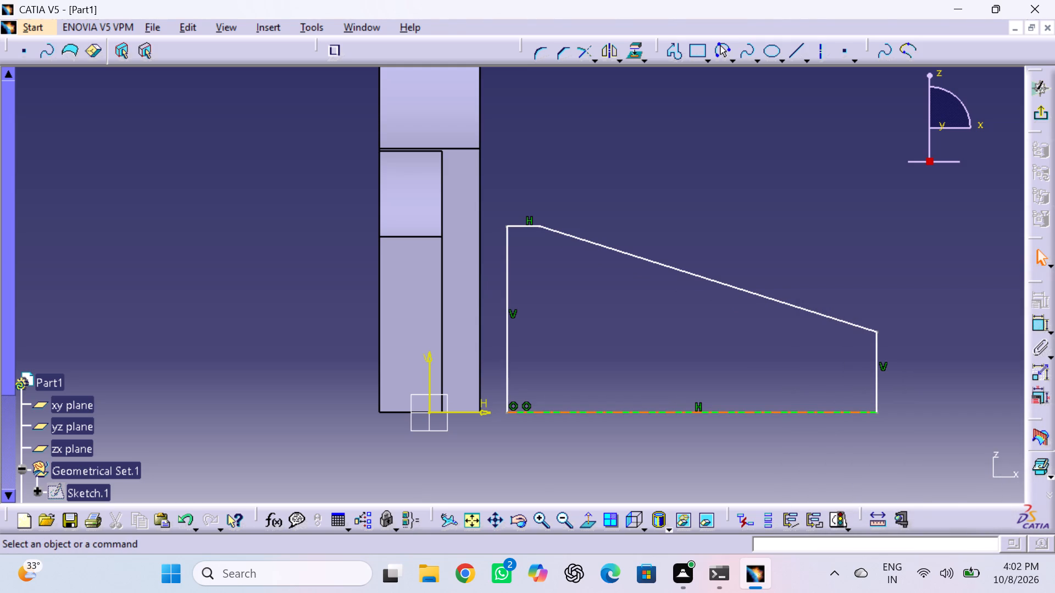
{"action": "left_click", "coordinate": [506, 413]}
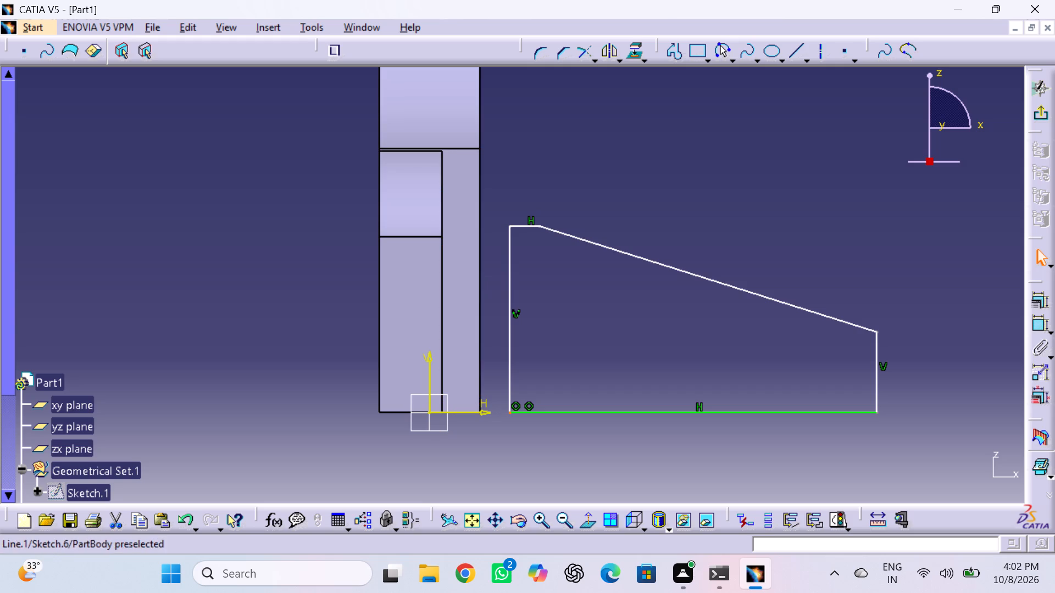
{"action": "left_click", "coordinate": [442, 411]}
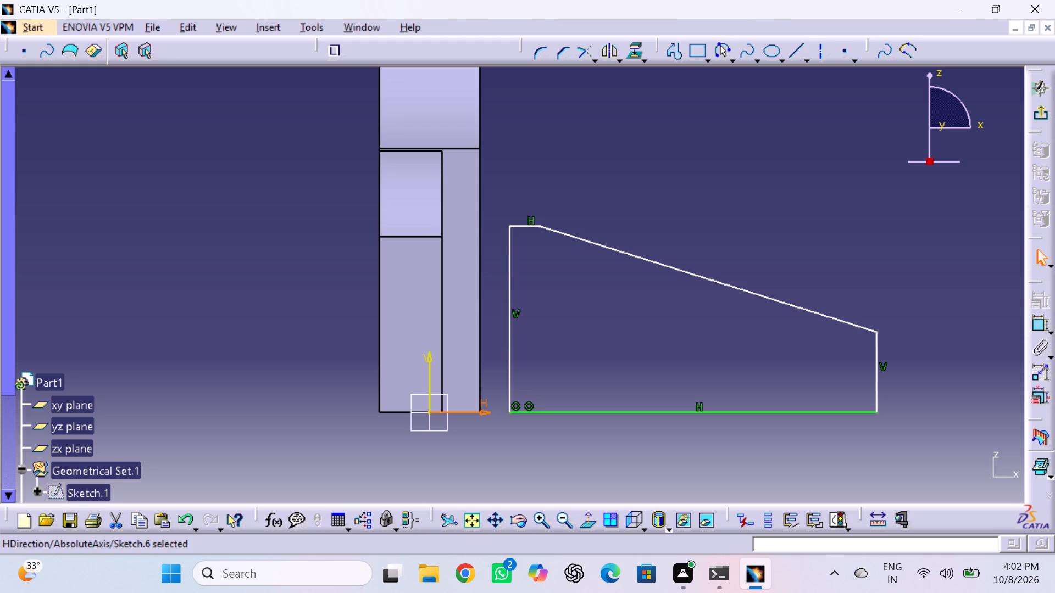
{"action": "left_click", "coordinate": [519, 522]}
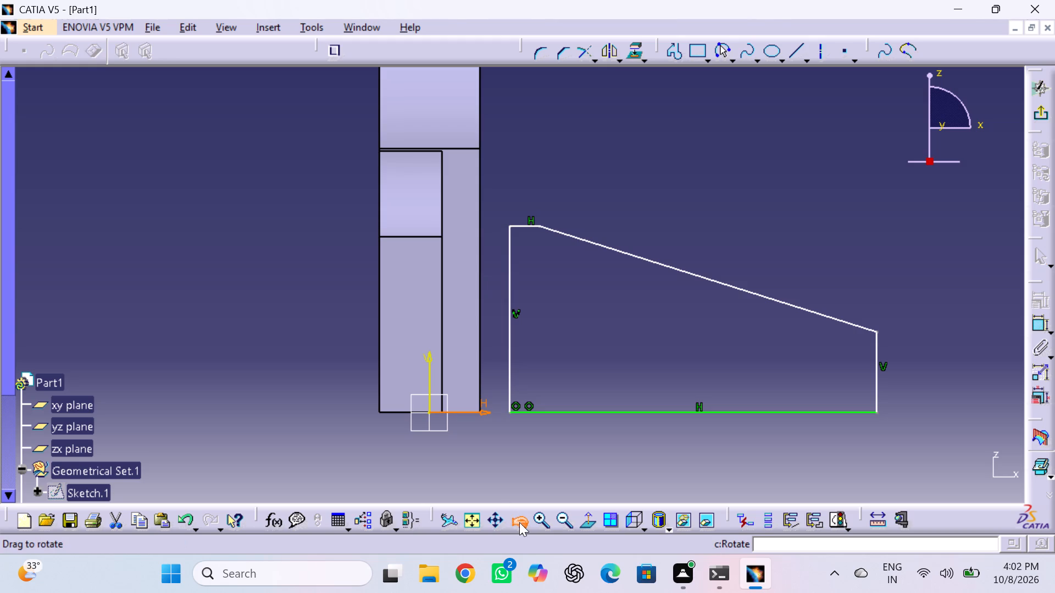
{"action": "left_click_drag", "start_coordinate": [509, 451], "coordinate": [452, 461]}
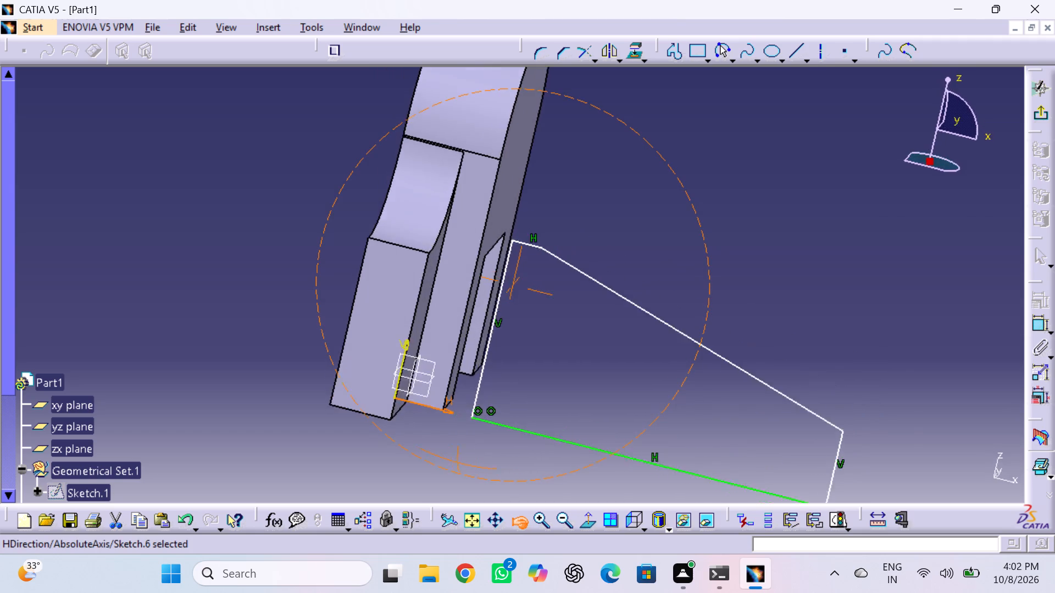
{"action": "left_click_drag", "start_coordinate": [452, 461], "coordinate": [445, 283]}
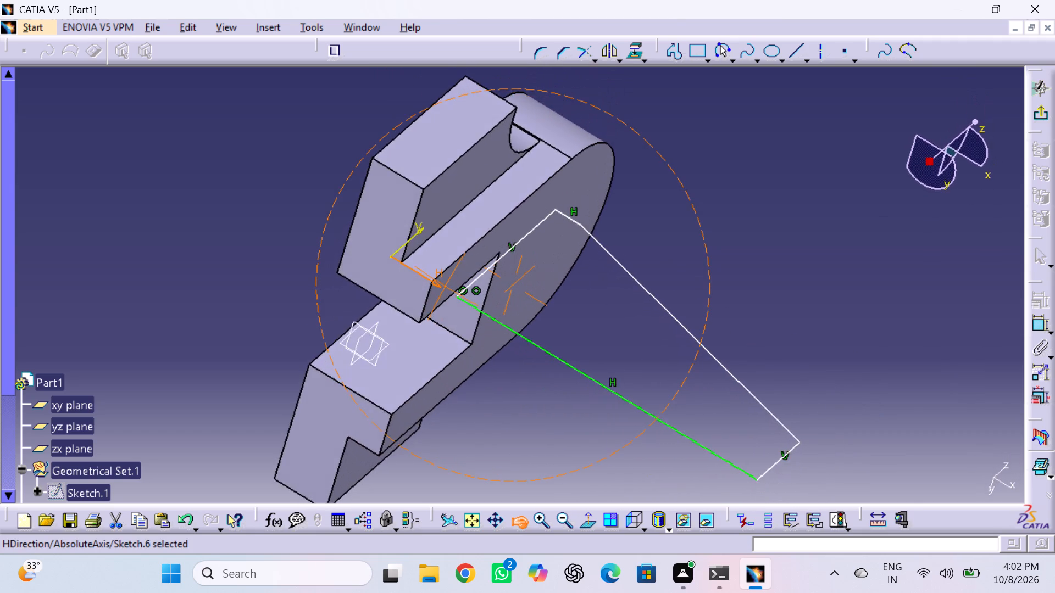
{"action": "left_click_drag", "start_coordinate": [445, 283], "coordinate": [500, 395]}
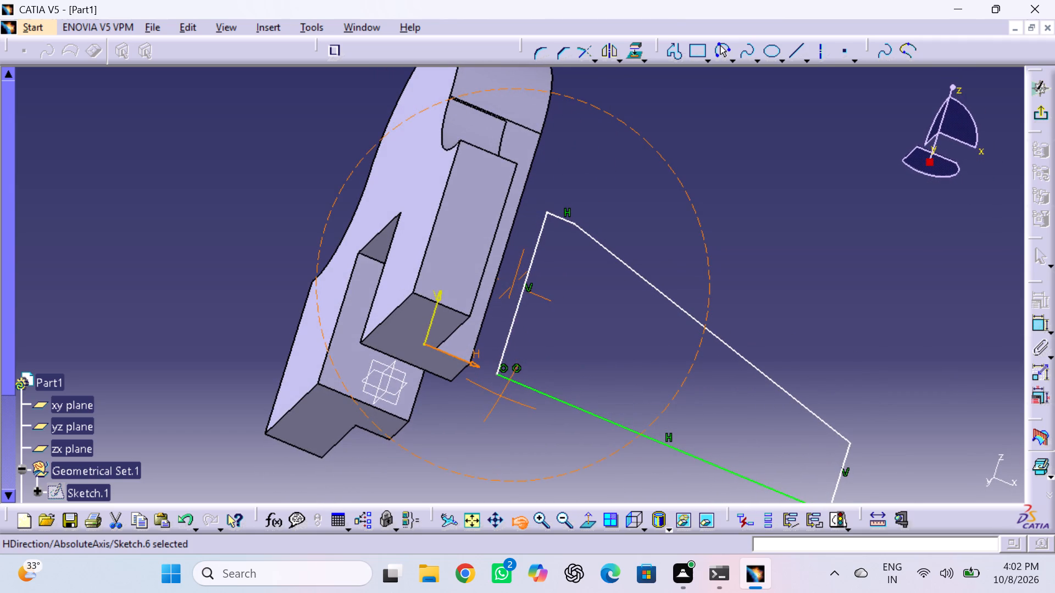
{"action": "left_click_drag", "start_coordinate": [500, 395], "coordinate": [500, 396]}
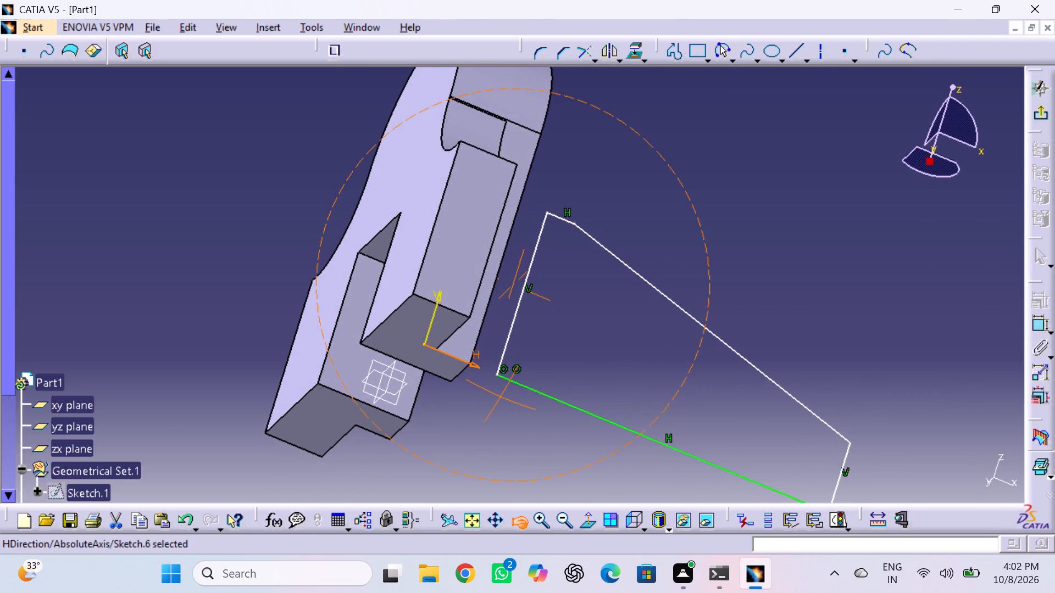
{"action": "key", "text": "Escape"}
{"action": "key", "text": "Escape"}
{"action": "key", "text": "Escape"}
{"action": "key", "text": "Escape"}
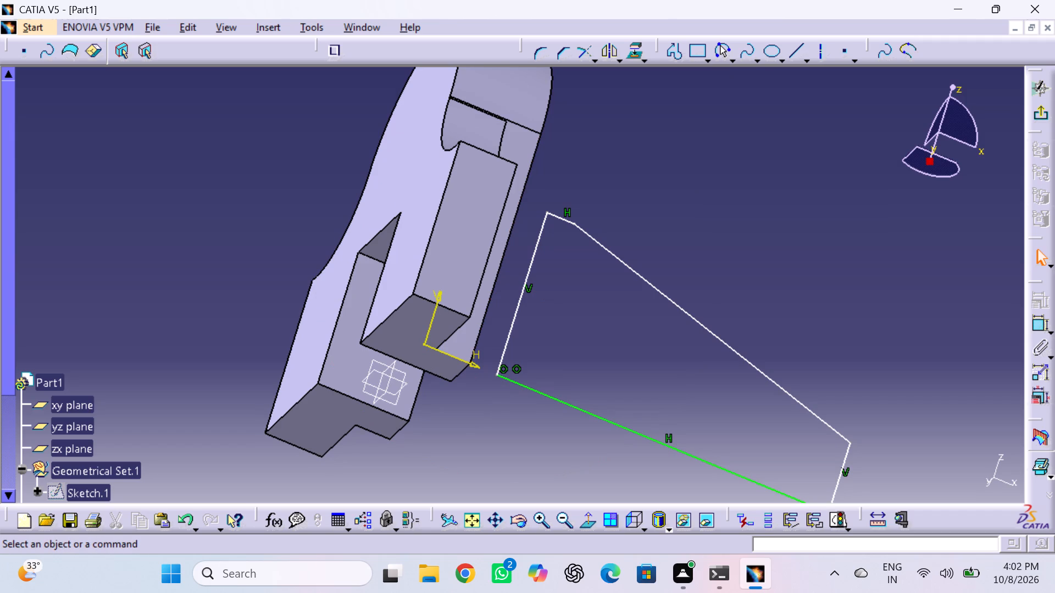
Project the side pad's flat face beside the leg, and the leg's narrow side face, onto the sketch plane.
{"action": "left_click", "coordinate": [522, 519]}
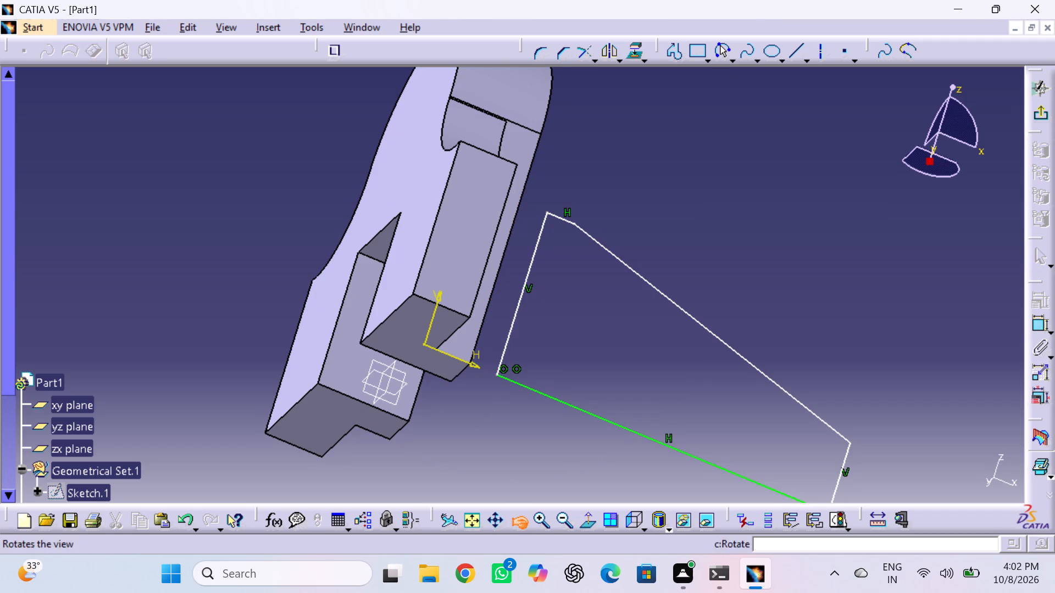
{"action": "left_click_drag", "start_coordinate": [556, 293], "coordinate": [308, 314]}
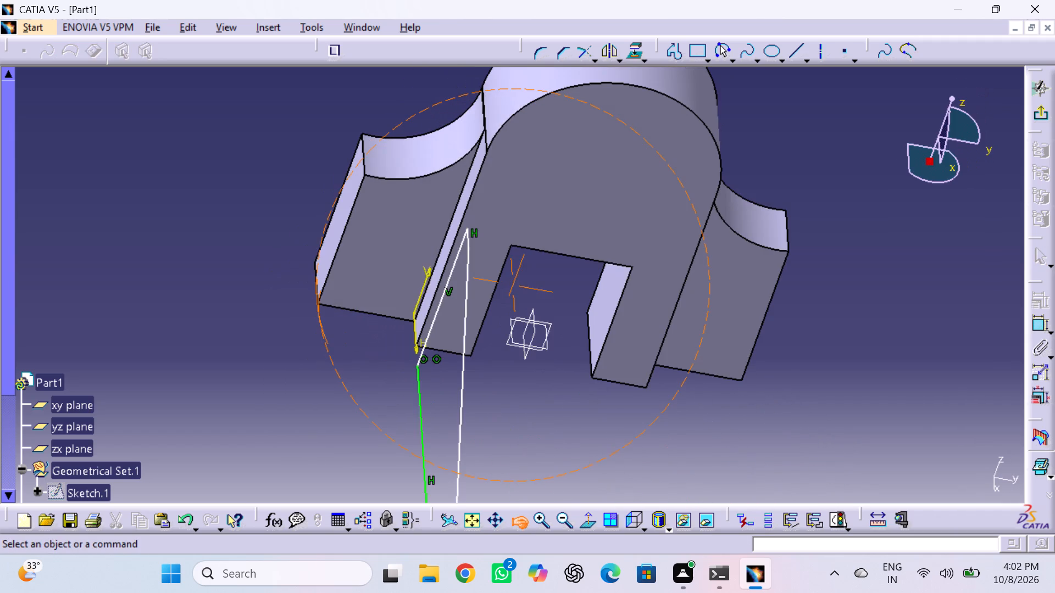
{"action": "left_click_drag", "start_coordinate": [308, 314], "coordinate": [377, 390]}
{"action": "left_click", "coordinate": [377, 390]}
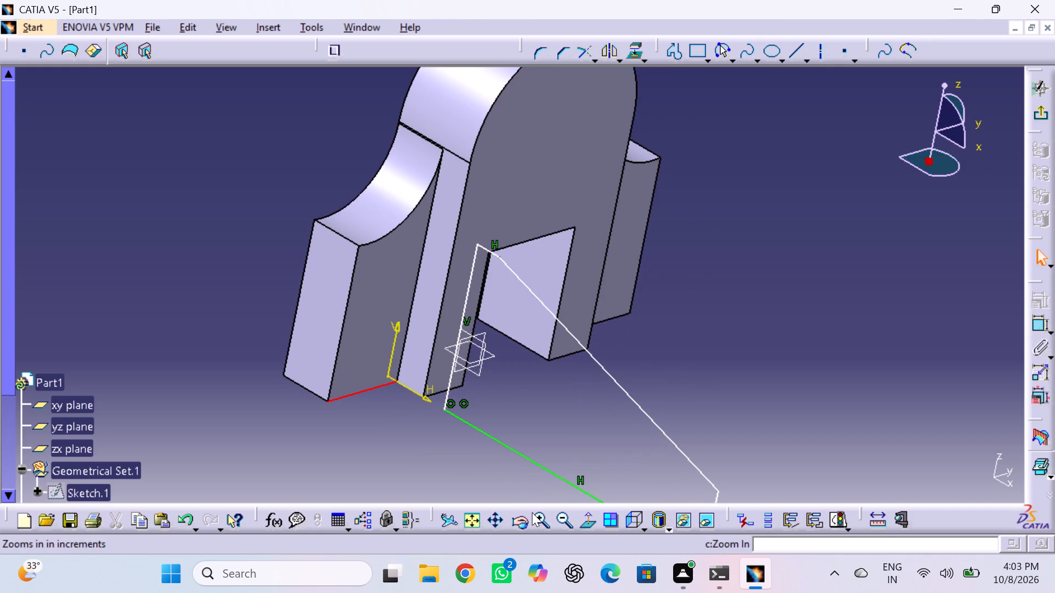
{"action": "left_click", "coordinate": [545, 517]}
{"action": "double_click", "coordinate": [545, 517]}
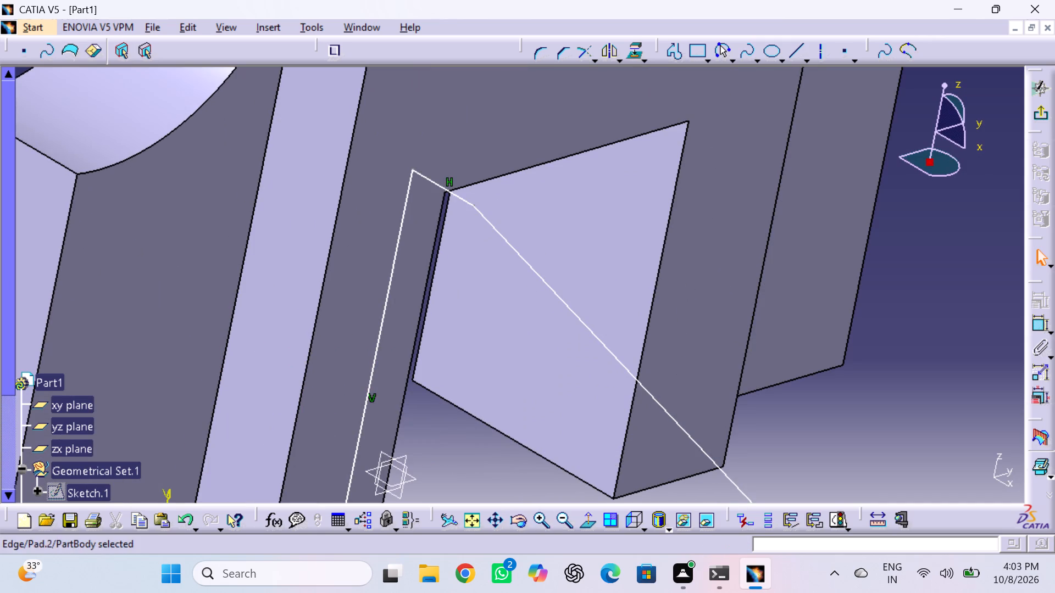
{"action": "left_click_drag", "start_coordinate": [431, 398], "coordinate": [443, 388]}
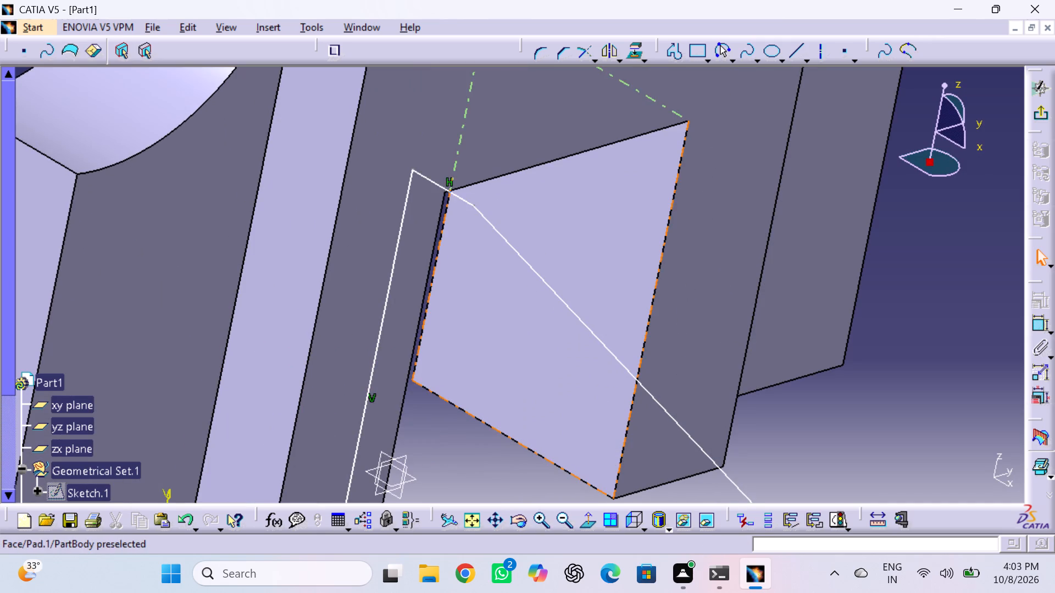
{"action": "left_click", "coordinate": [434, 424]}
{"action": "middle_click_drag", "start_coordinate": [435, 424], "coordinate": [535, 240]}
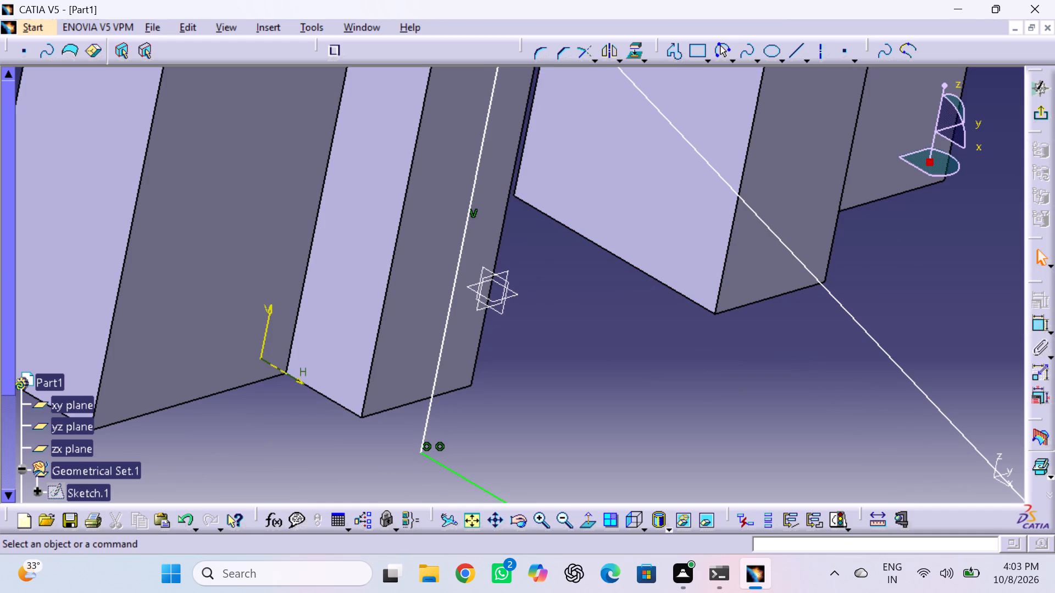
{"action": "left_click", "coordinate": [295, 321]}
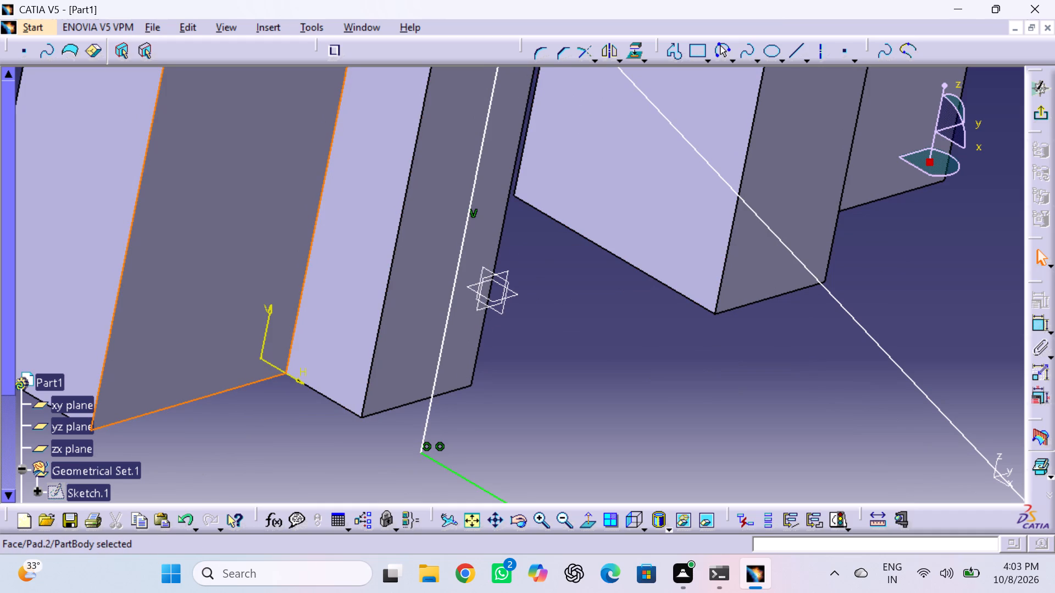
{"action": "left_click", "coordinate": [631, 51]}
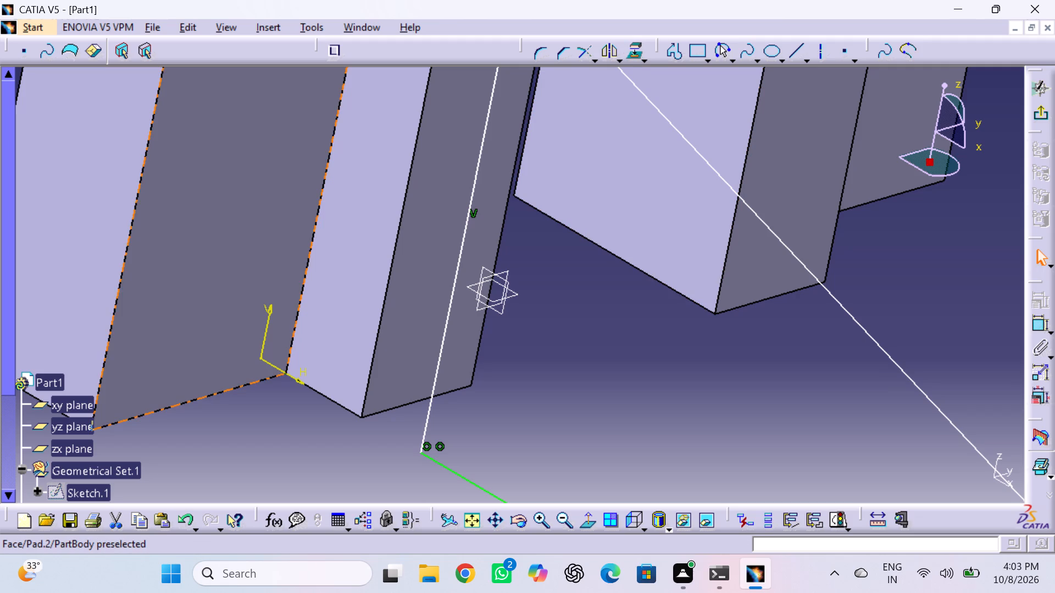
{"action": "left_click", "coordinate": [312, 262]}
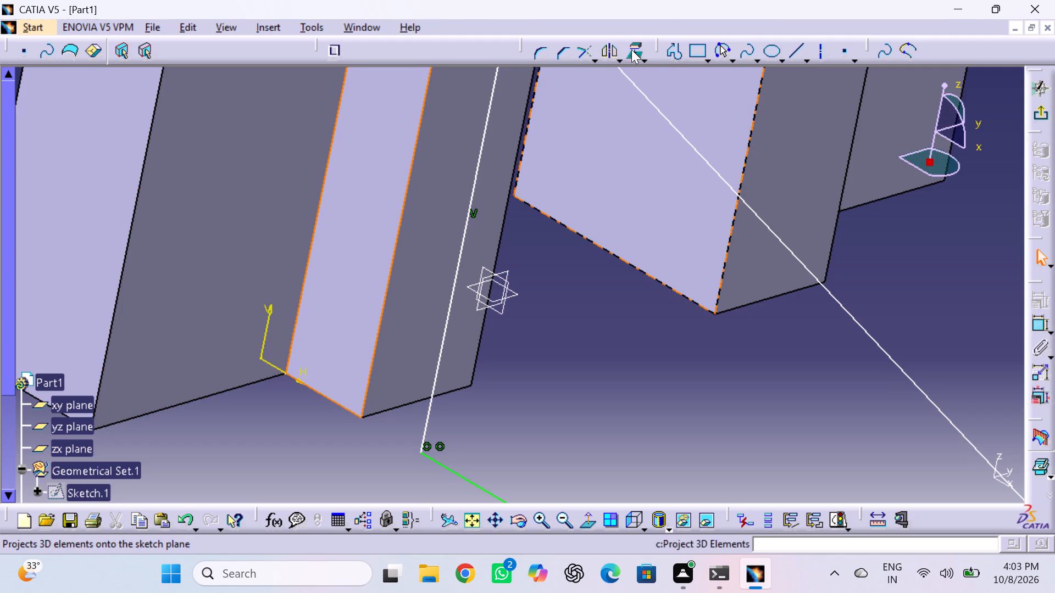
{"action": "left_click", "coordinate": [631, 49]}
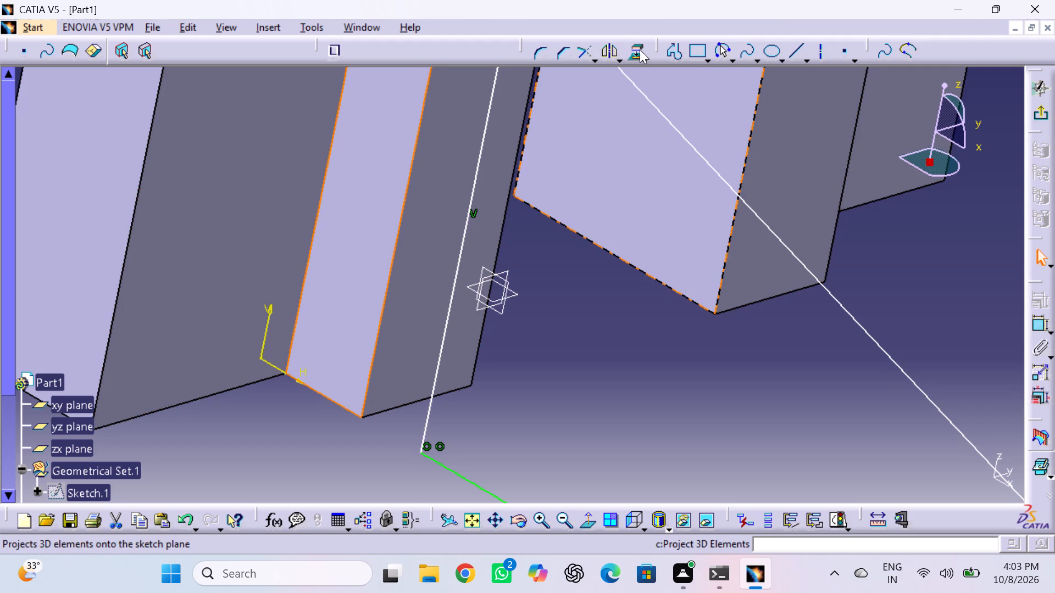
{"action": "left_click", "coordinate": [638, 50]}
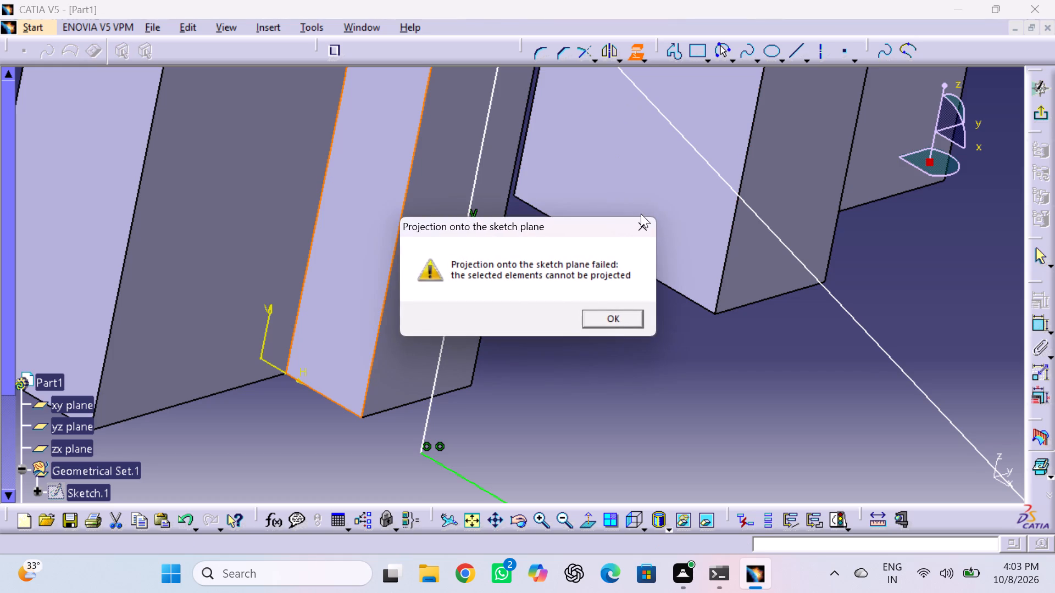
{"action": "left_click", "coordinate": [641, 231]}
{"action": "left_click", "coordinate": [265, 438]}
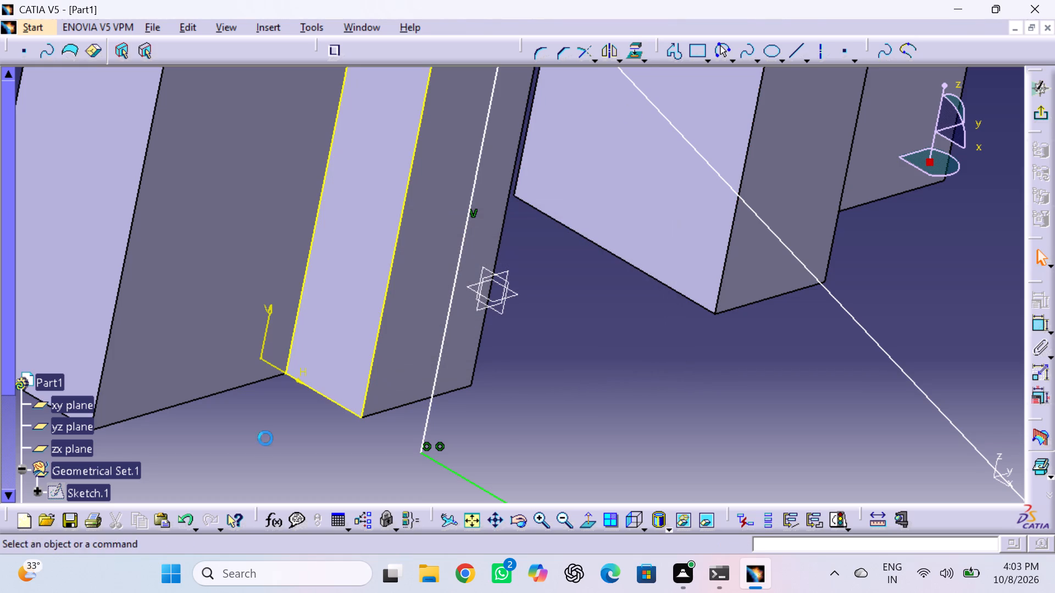
Project the side pad's bottom edge, which meets the leg's lower corner, onto the sketch plane.
{"action": "left_click", "coordinate": [211, 397]}
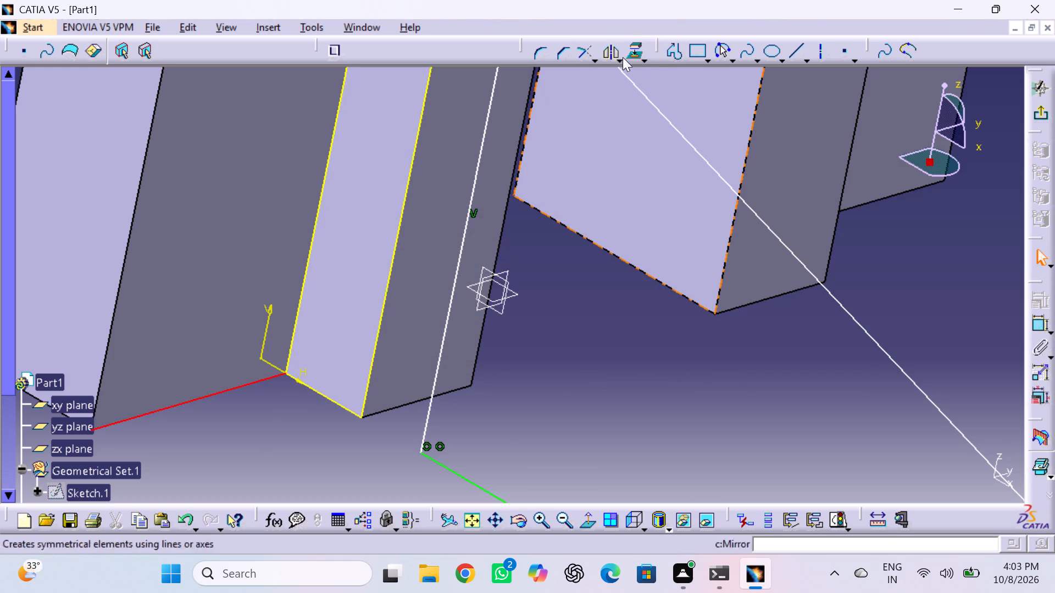
{"action": "left_click", "coordinate": [635, 50]}
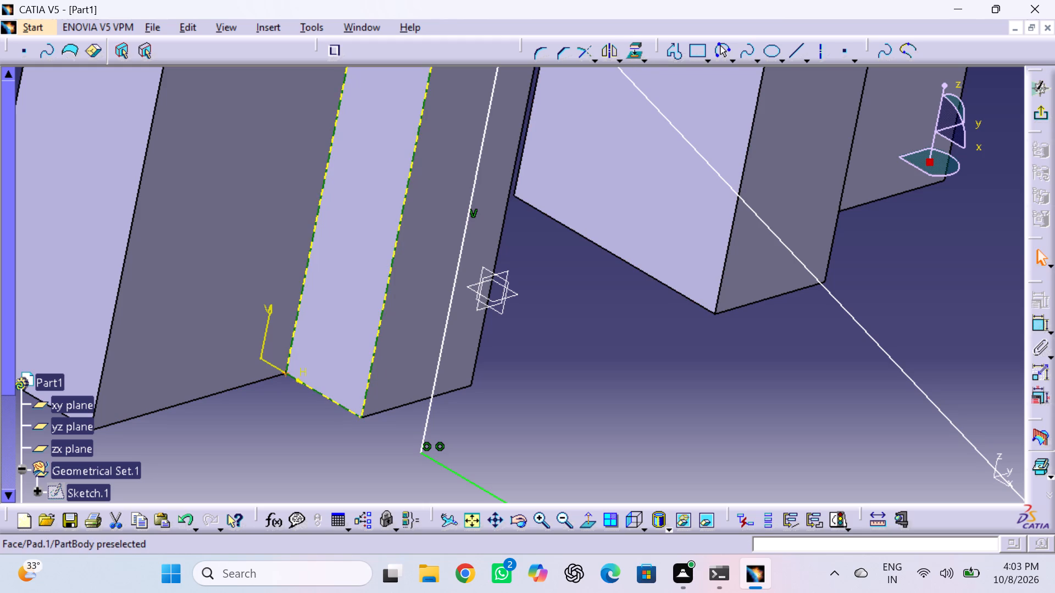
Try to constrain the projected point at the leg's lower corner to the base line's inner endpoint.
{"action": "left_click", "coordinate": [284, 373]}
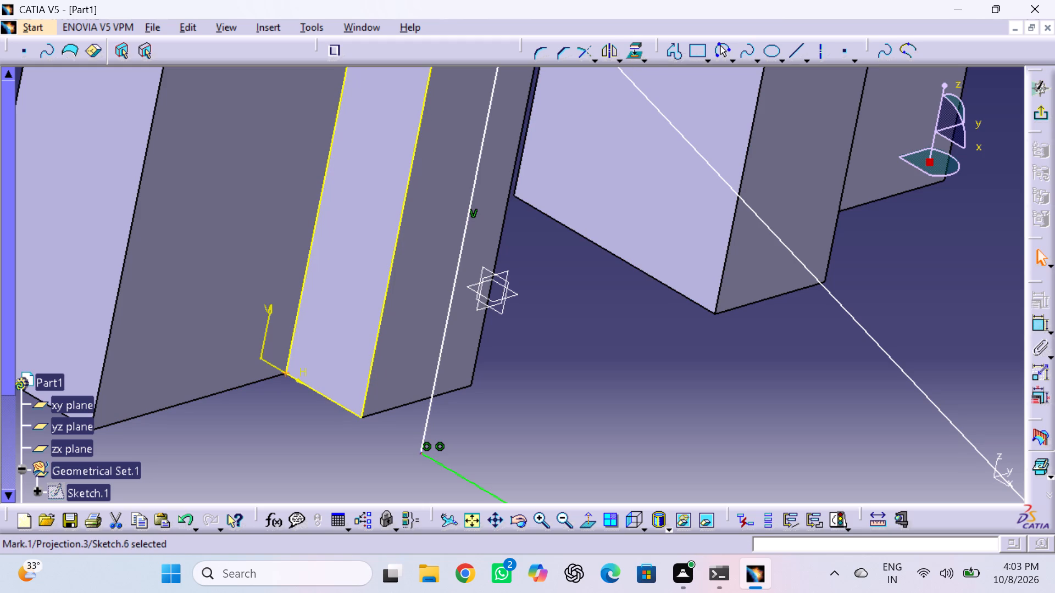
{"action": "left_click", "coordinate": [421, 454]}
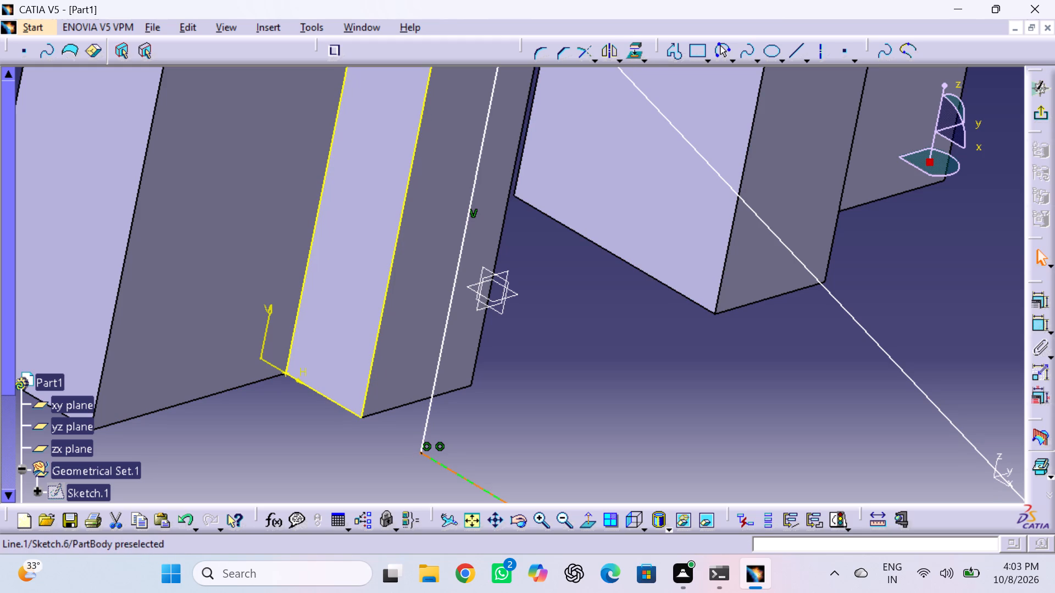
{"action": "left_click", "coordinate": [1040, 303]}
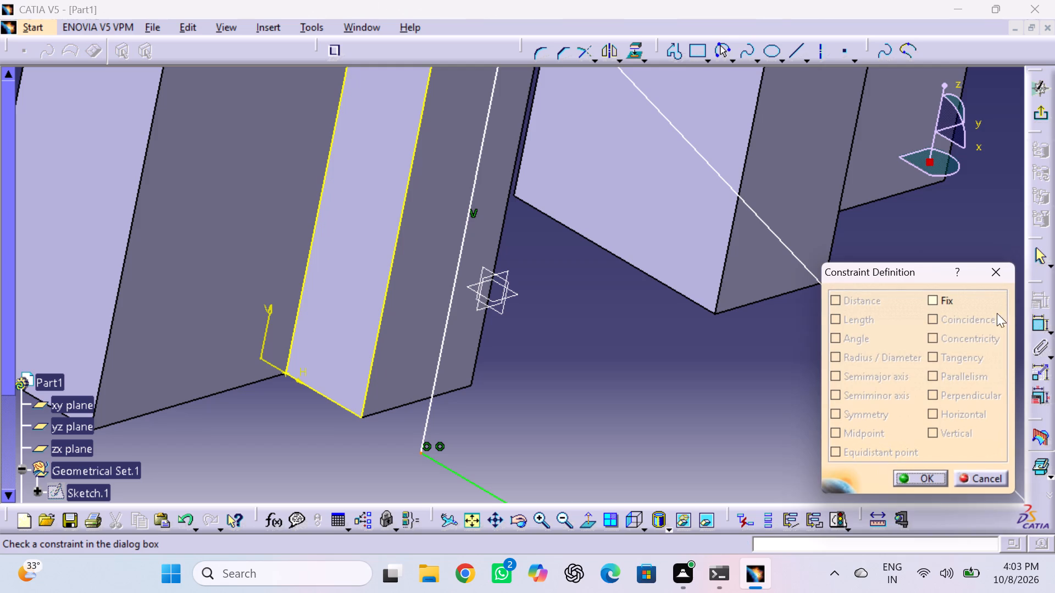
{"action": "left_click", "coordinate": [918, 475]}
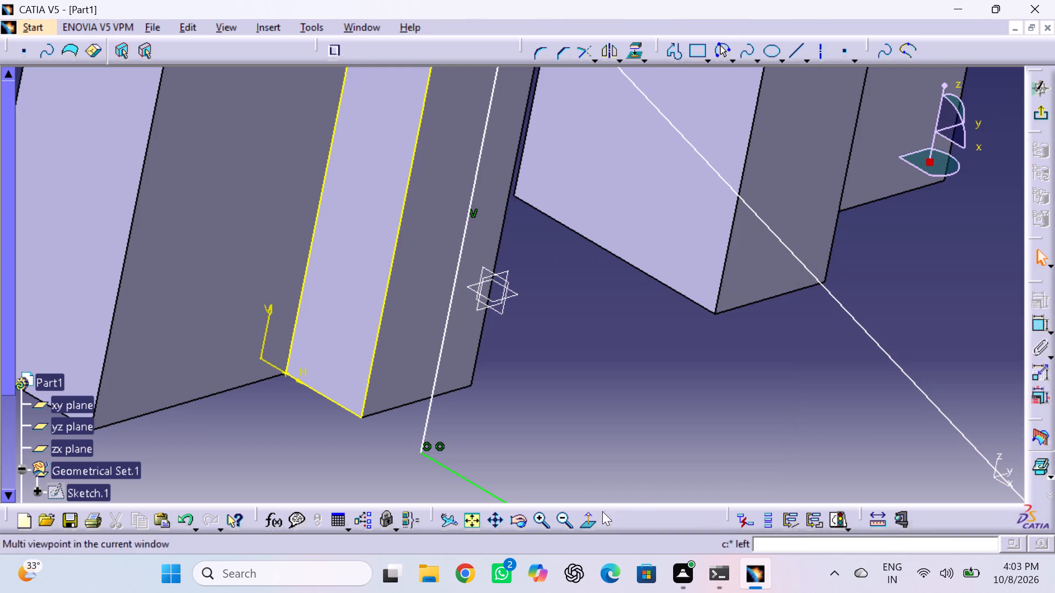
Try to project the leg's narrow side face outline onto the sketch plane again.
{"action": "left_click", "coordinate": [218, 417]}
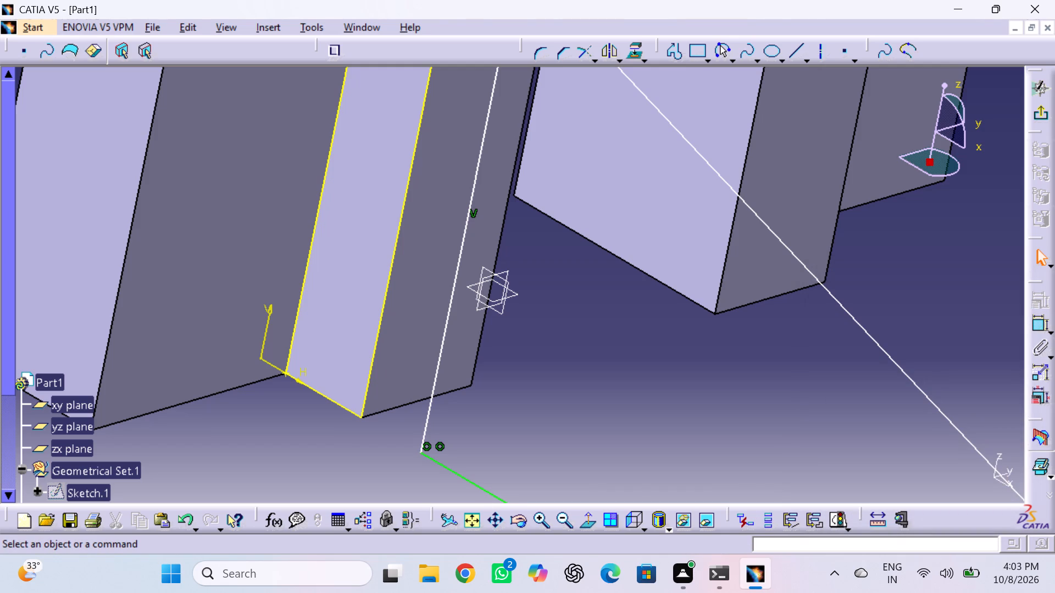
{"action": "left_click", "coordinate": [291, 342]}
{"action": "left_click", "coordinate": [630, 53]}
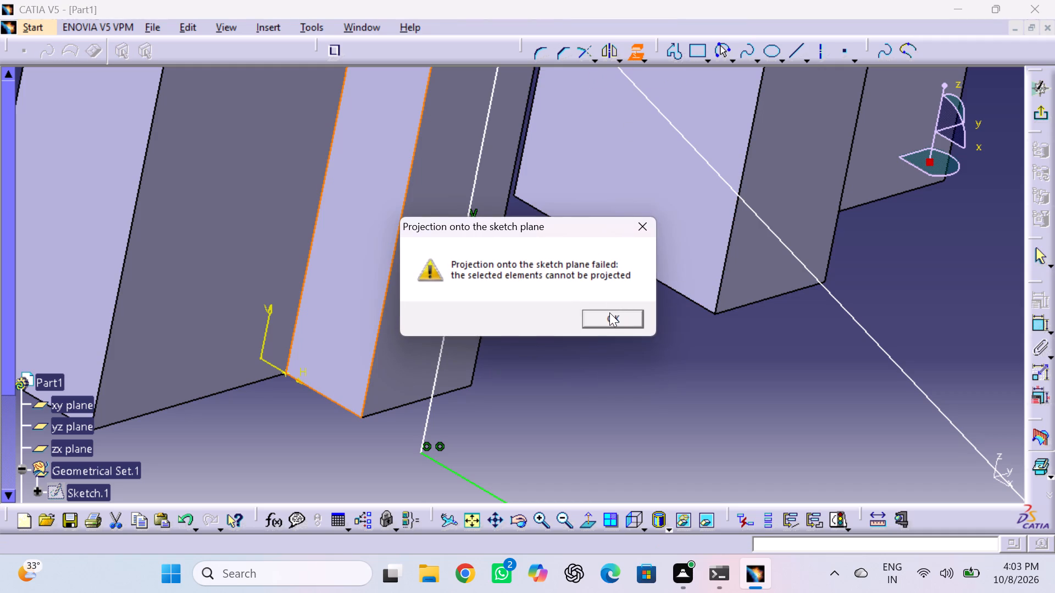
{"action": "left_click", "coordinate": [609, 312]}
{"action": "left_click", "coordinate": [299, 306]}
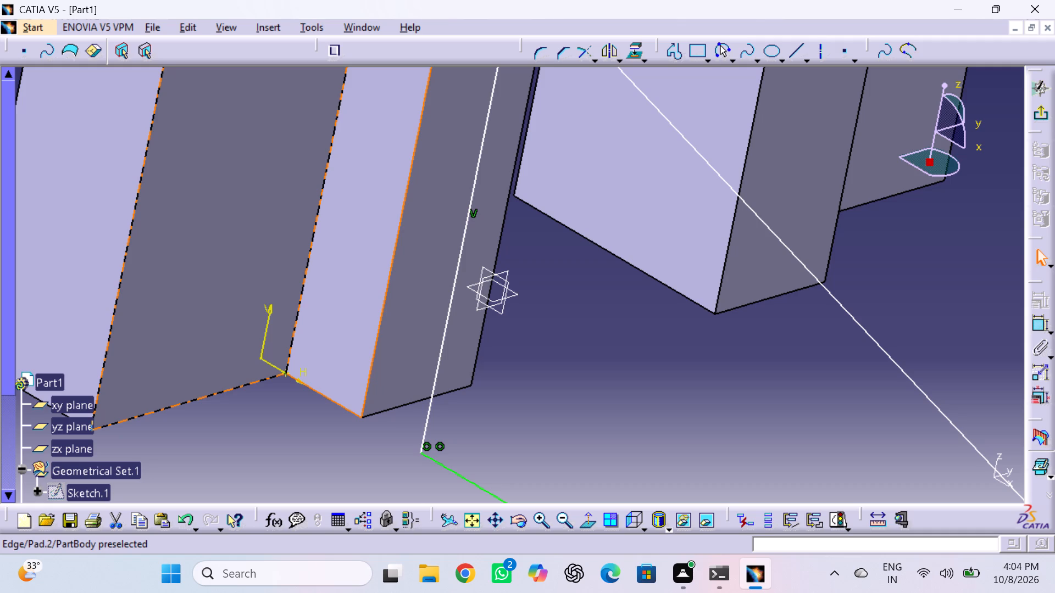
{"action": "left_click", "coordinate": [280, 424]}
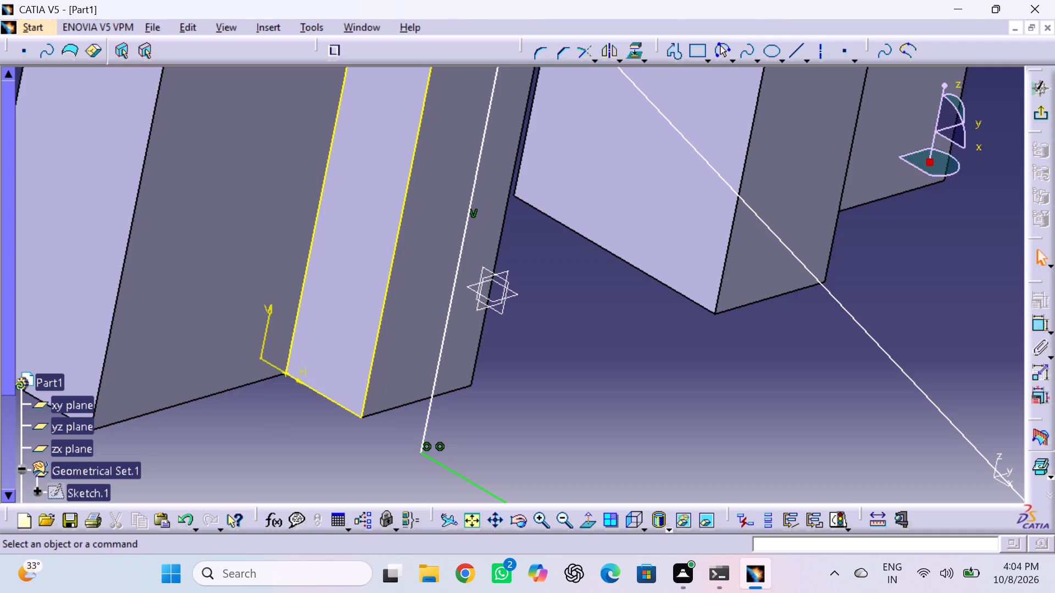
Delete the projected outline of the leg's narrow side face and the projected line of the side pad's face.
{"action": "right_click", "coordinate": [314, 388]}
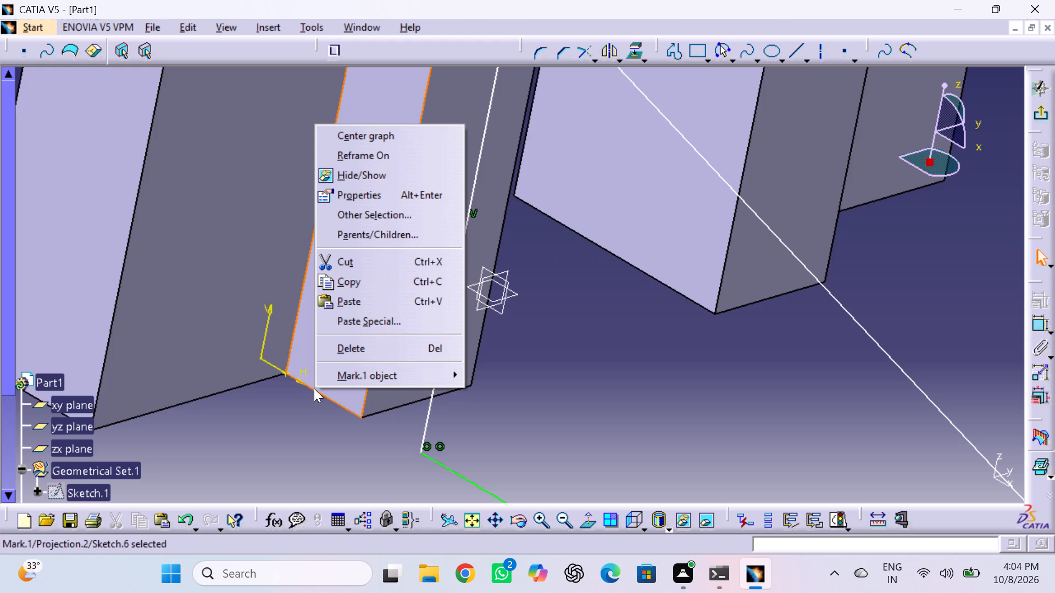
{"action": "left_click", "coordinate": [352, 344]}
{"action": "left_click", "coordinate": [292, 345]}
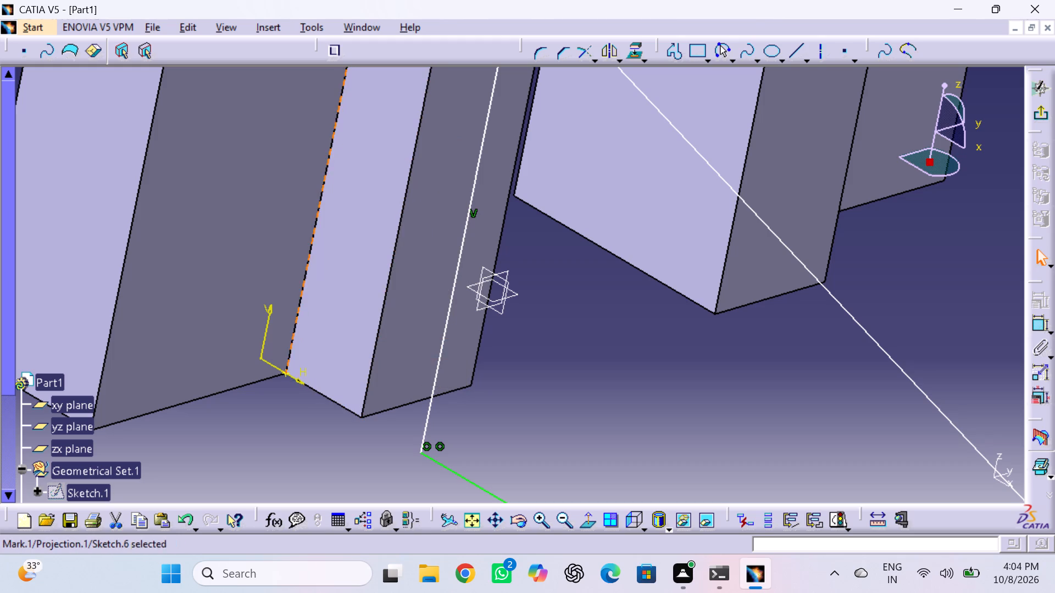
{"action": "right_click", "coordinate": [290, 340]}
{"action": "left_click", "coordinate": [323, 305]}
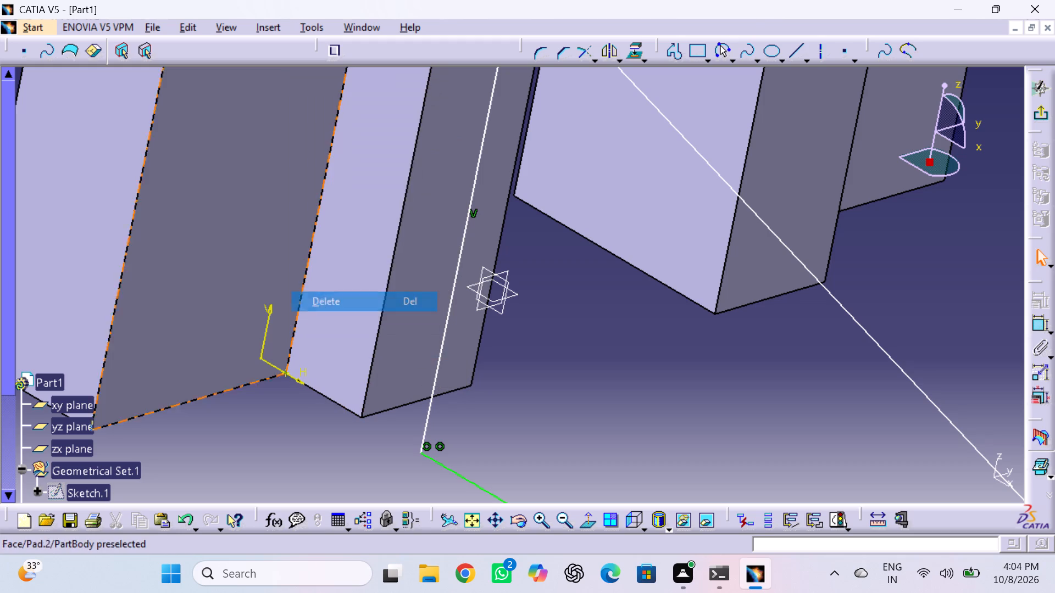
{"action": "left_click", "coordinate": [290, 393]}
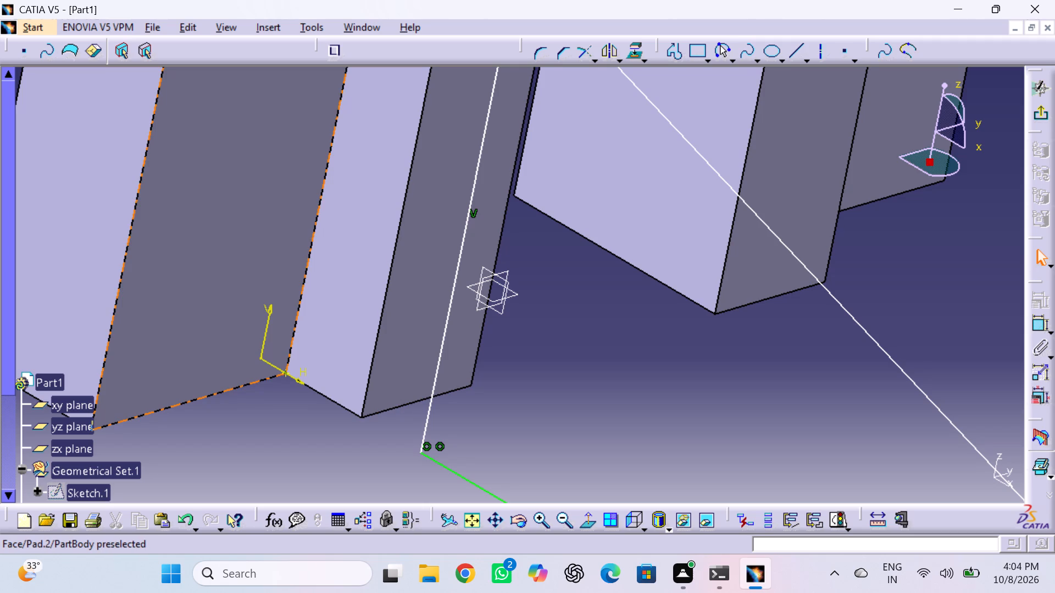
Delete the sloped-top profile's inner vertical line.
{"action": "double_click", "coordinate": [428, 416]}
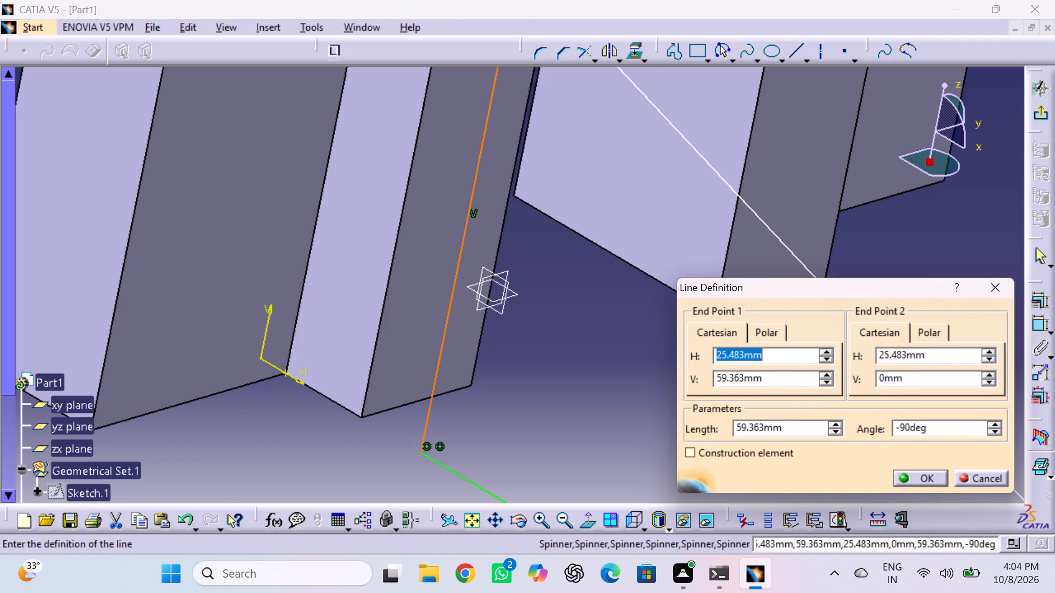
{"action": "key", "text": "Delete"}
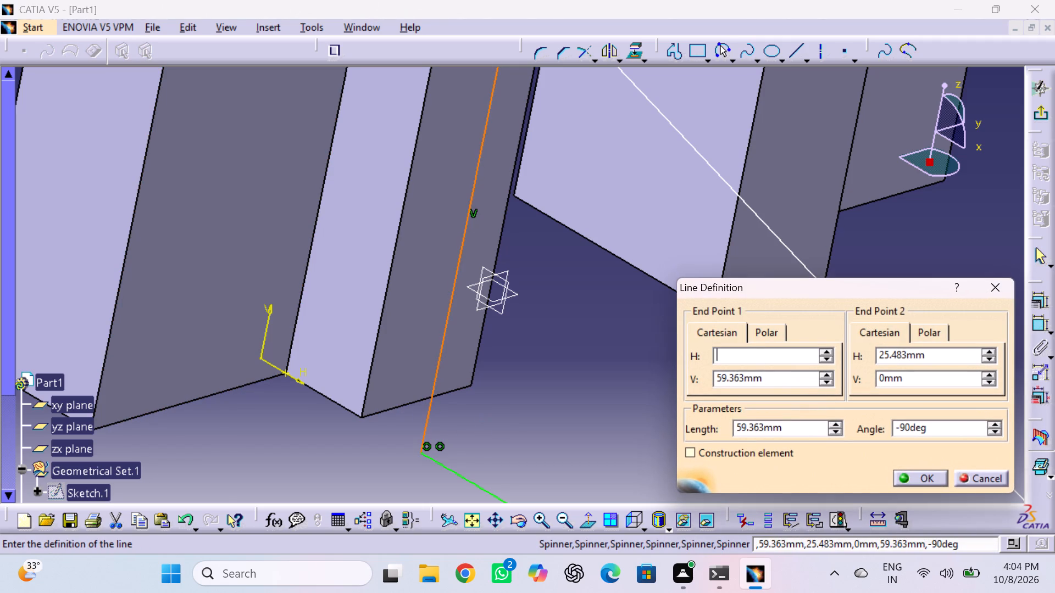
{"action": "key", "text": "Delete"}
{"action": "key", "text": "Delete"}
{"action": "key", "text": "Delete"}
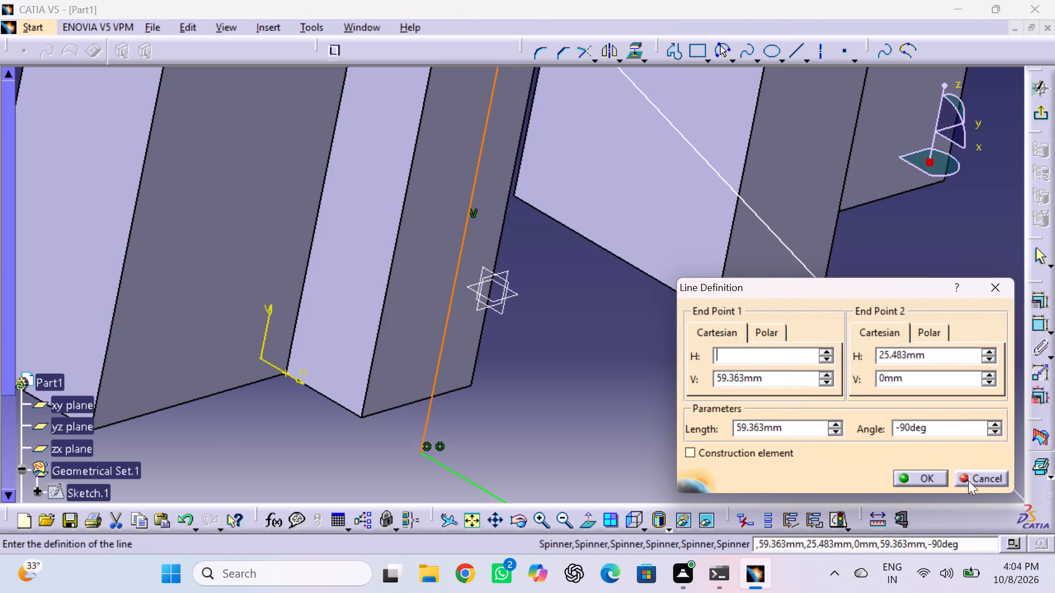
{"action": "left_click", "coordinate": [973, 471]}
{"action": "key", "text": "Delete"}
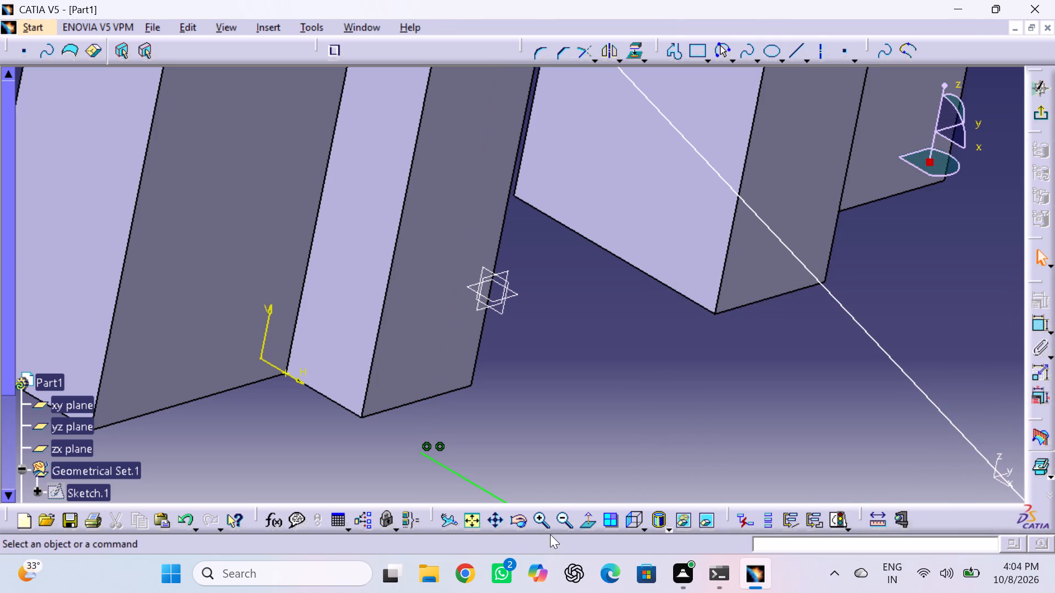
Delete the profile's remaining base line, sloped line, outer vertical line and short horizontal top line.
{"action": "left_click", "coordinate": [563, 521]}
{"action": "left_click", "coordinate": [563, 521]}
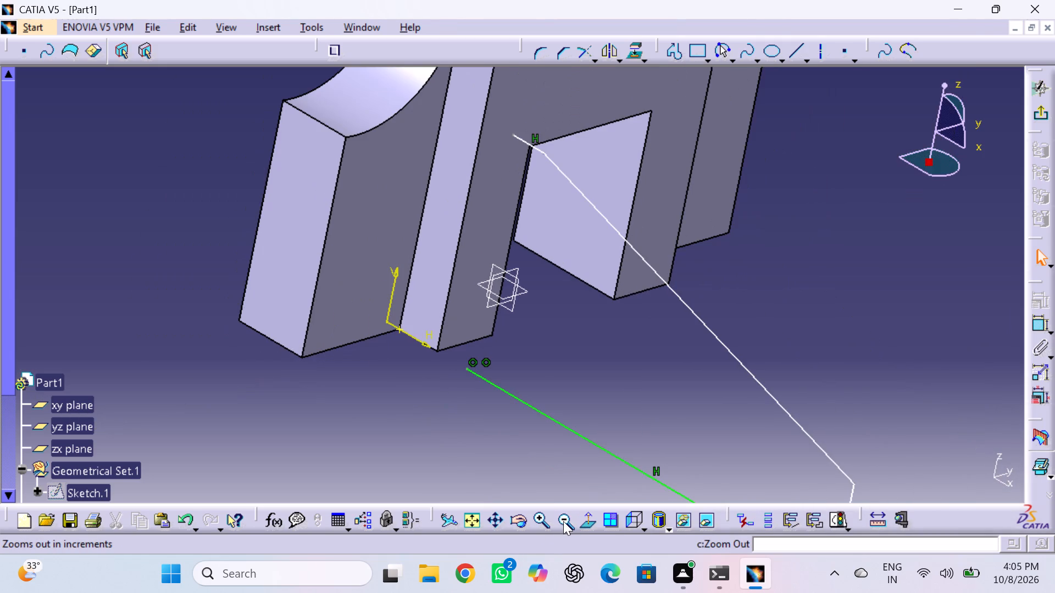
{"action": "left_click", "coordinate": [563, 521]}
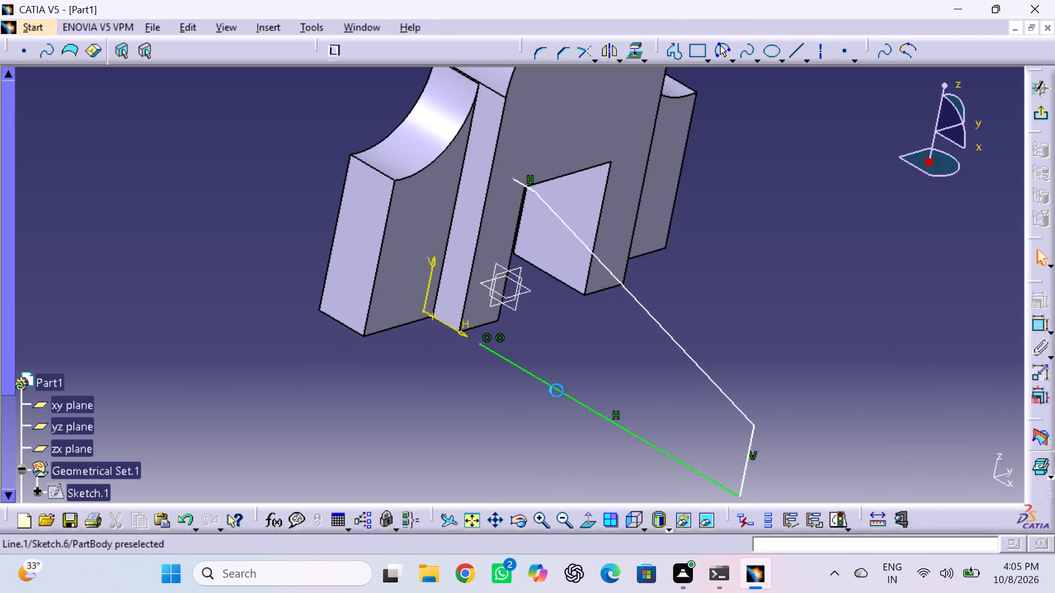
{"action": "left_click", "coordinate": [557, 390]}
{"action": "key", "text": "Delete"}
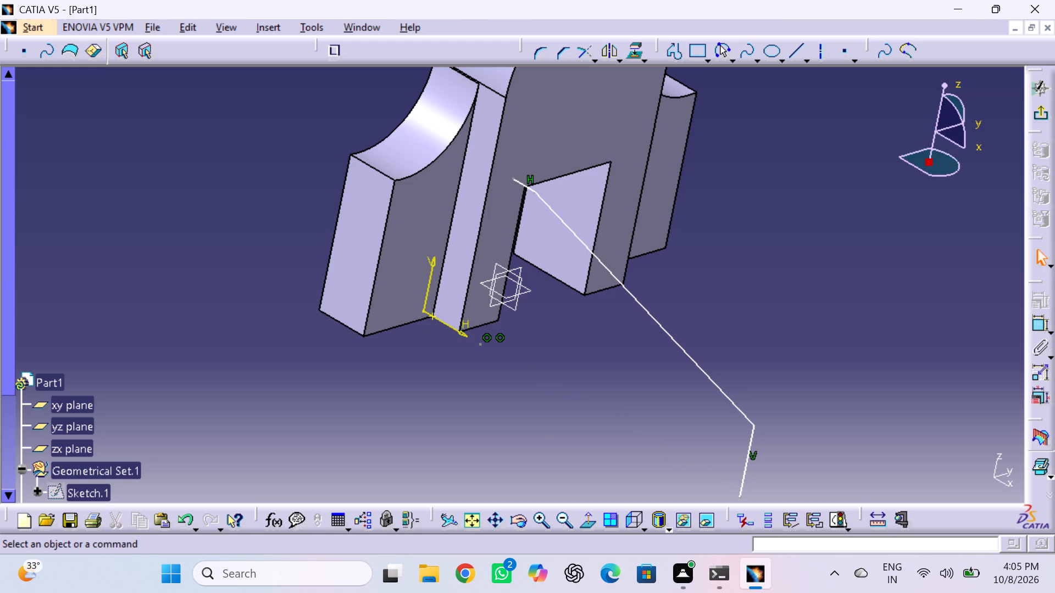
{"action": "left_click", "coordinate": [628, 289]}
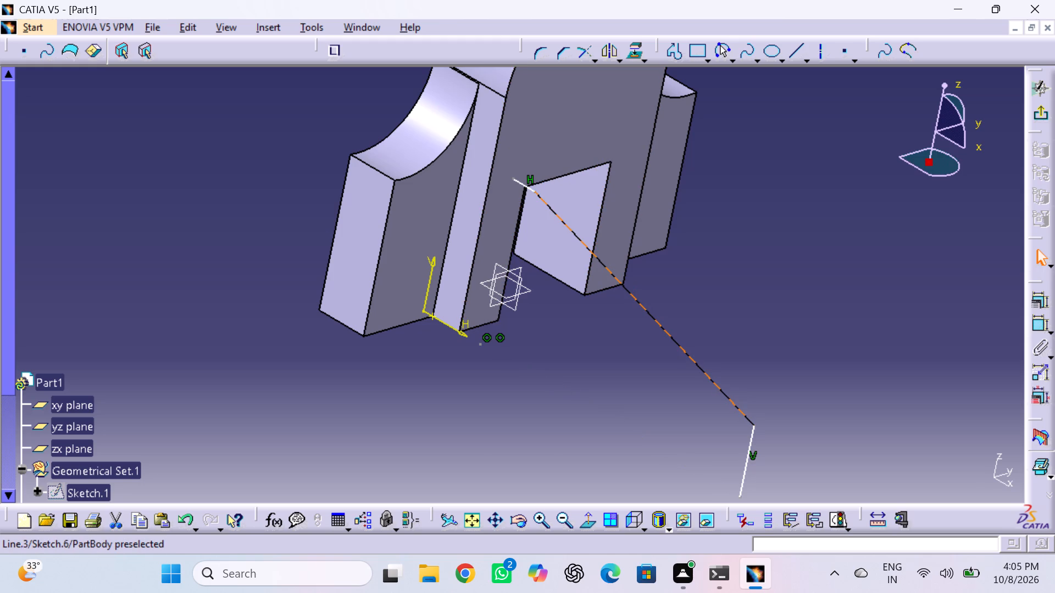
{"action": "key", "text": "Delete"}
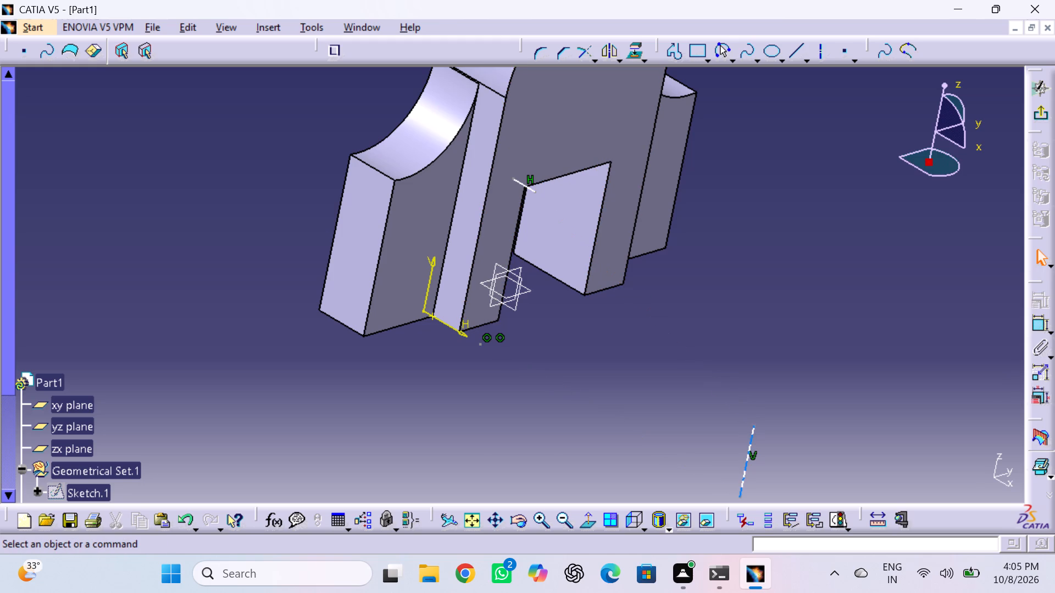
{"action": "left_click", "coordinate": [756, 432]}
{"action": "key", "text": "Delete"}
{"action": "left_click", "coordinate": [516, 183]}
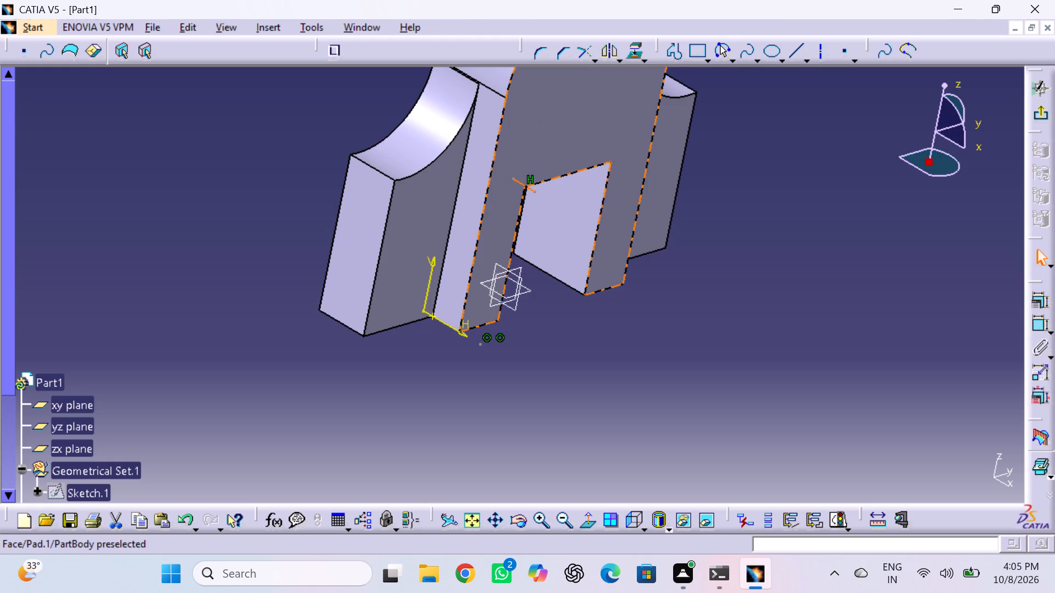
{"action": "key", "text": "Delete"}
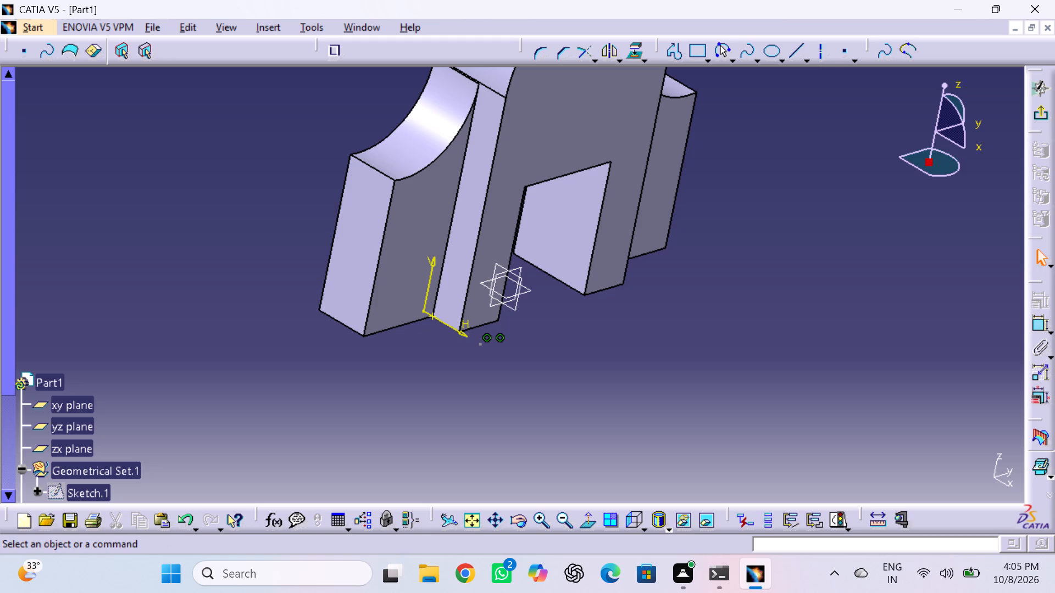
Project the side pad's vertical edge, where it meets the leg's narrow side face, onto the sketch plane.
{"action": "double_click", "coordinate": [646, 525]}
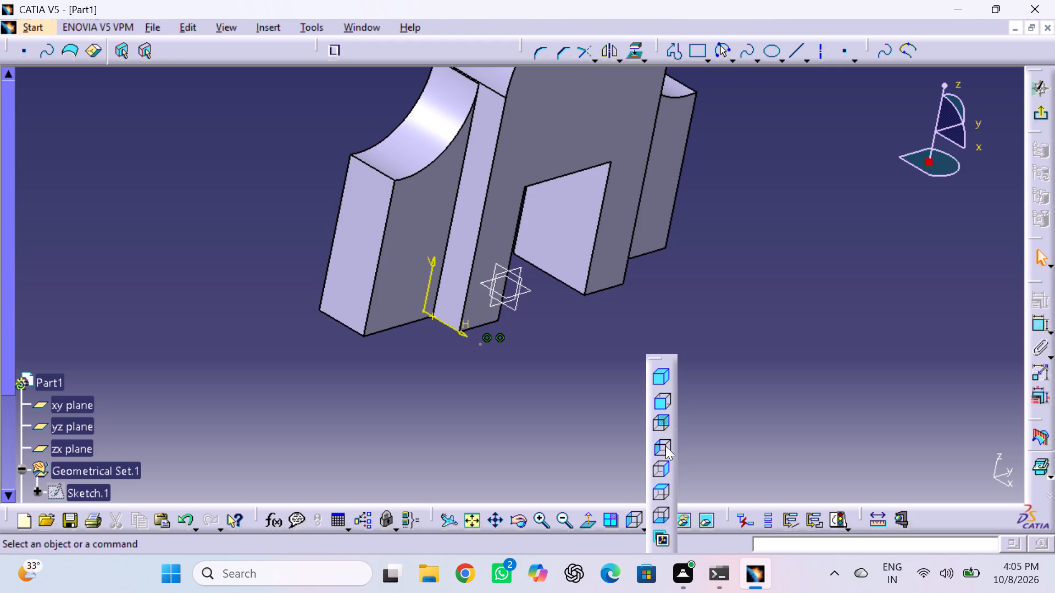
{"action": "left_click", "coordinate": [658, 423]}
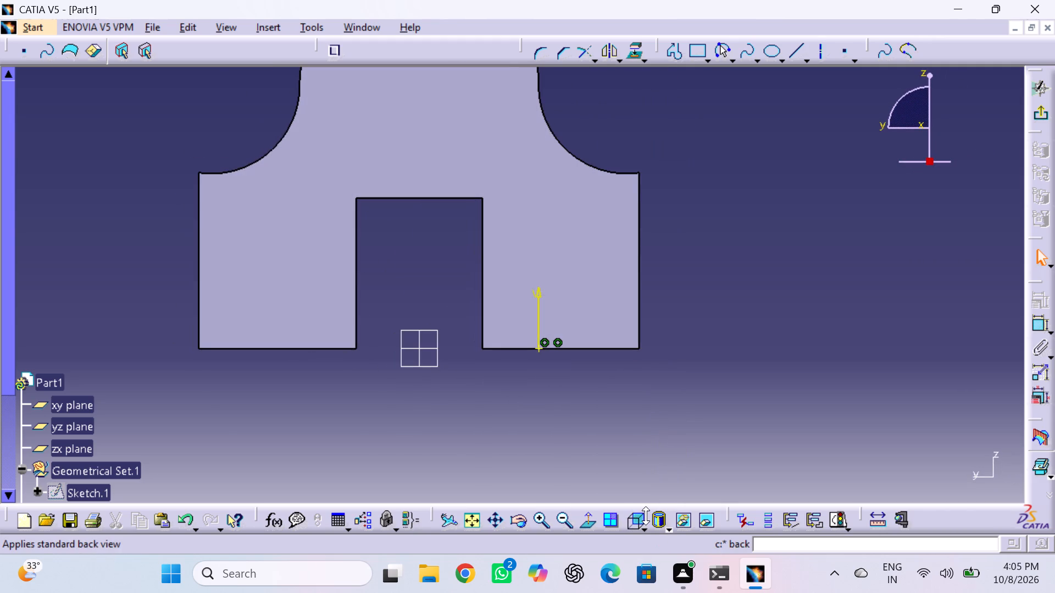
{"action": "left_click", "coordinate": [643, 521]}
{"action": "left_click", "coordinate": [660, 469]}
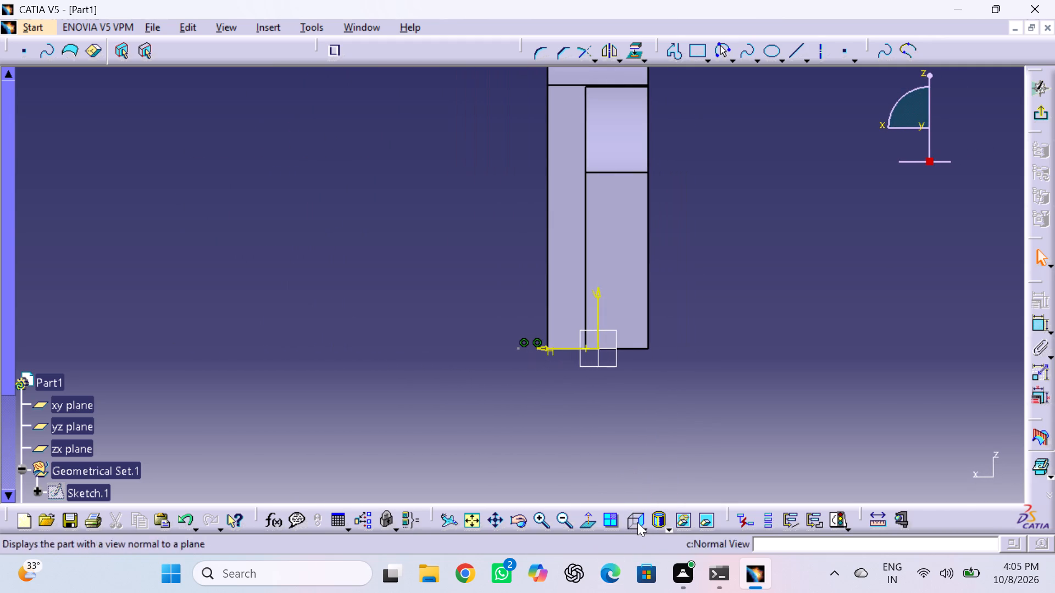
{"action": "left_click", "coordinate": [637, 522]}
{"action": "left_click", "coordinate": [648, 520]}
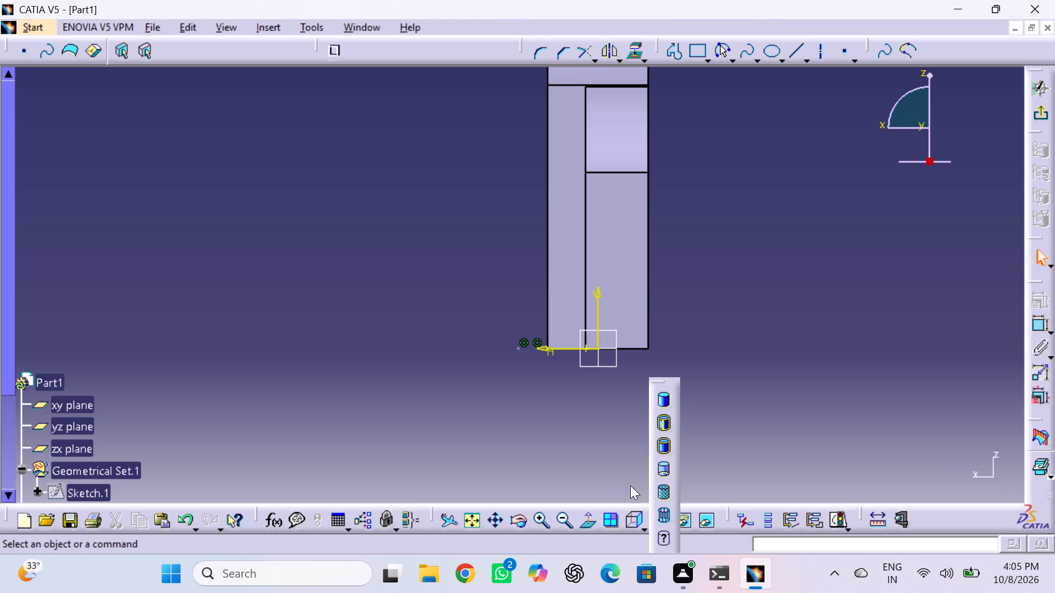
{"action": "left_click", "coordinate": [626, 472]}
{"action": "left_click", "coordinate": [641, 527]}
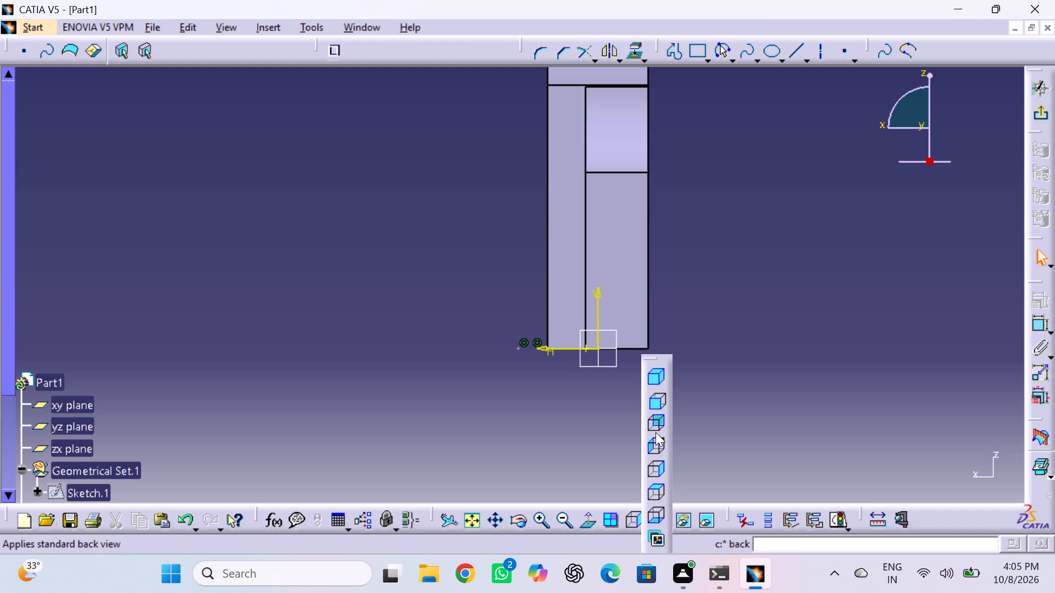
{"action": "left_click", "coordinate": [656, 472]}
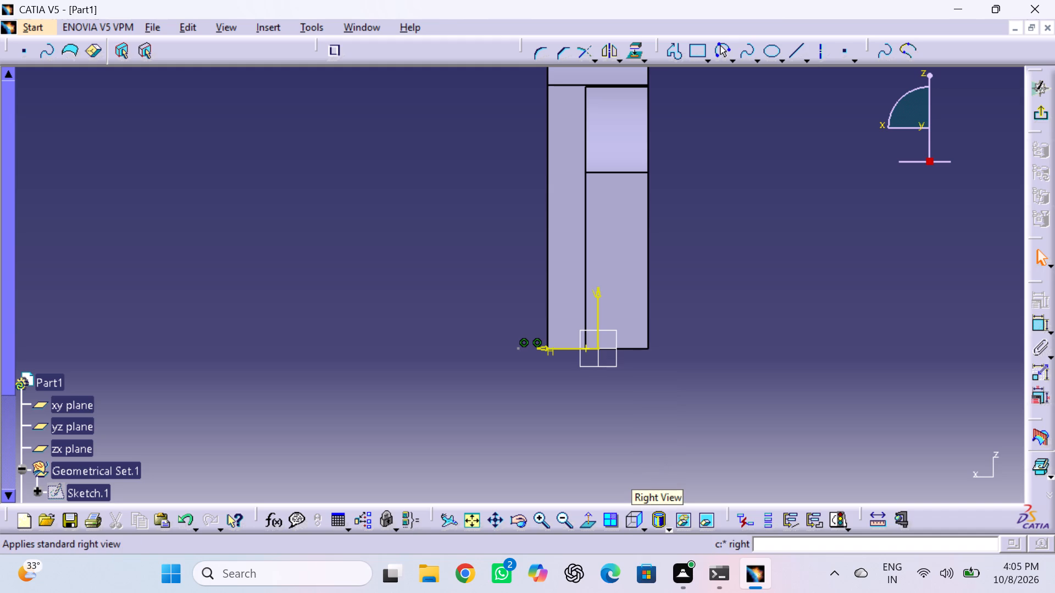
{"action": "left_click", "coordinate": [641, 520]}
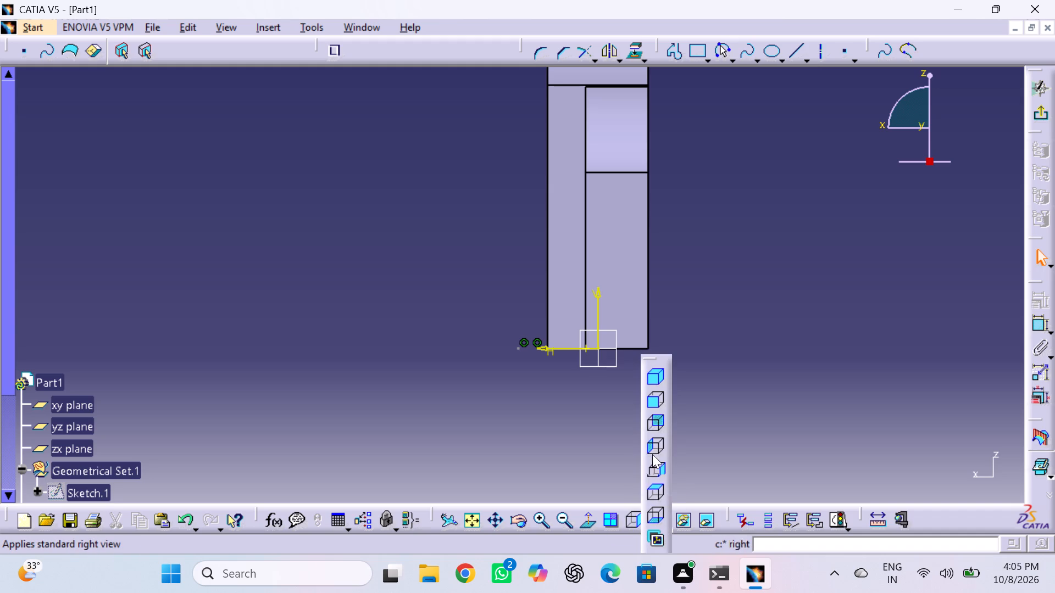
{"action": "left_click", "coordinate": [654, 447]}
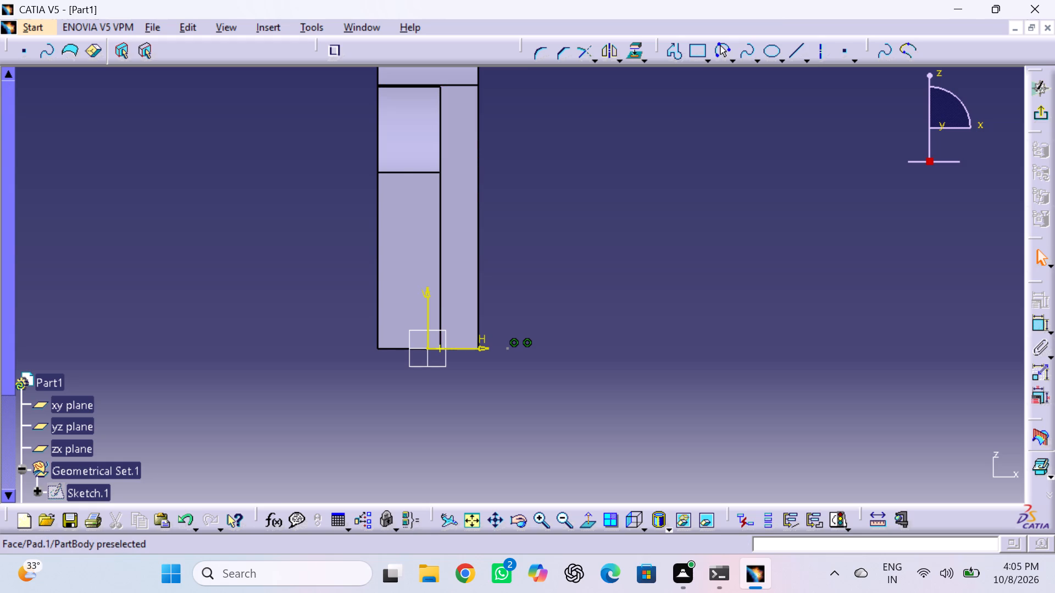
{"action": "left_click", "coordinate": [440, 269]}
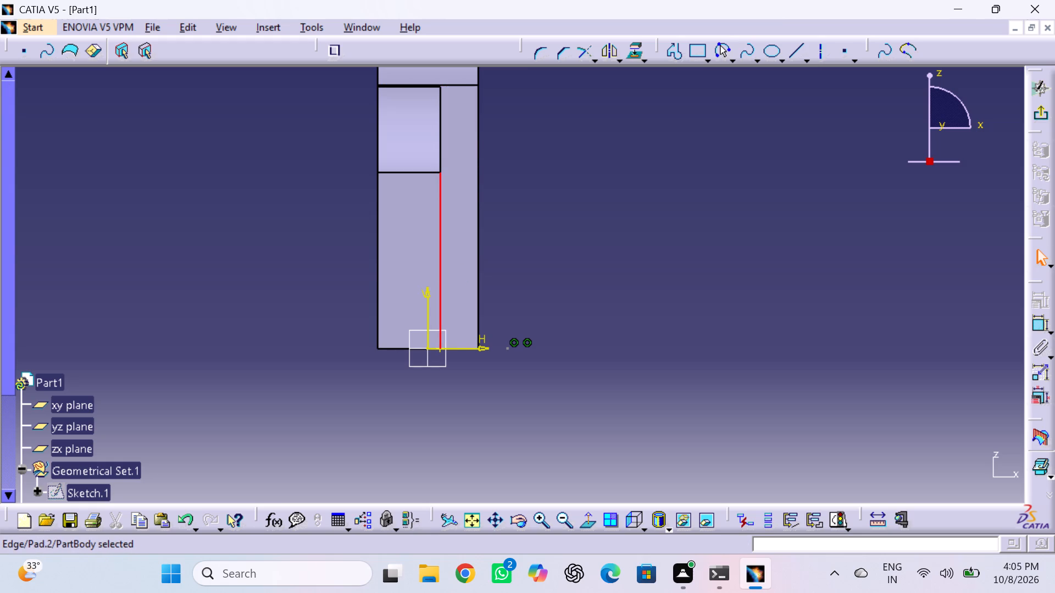
{"action": "left_click", "coordinate": [636, 52]}
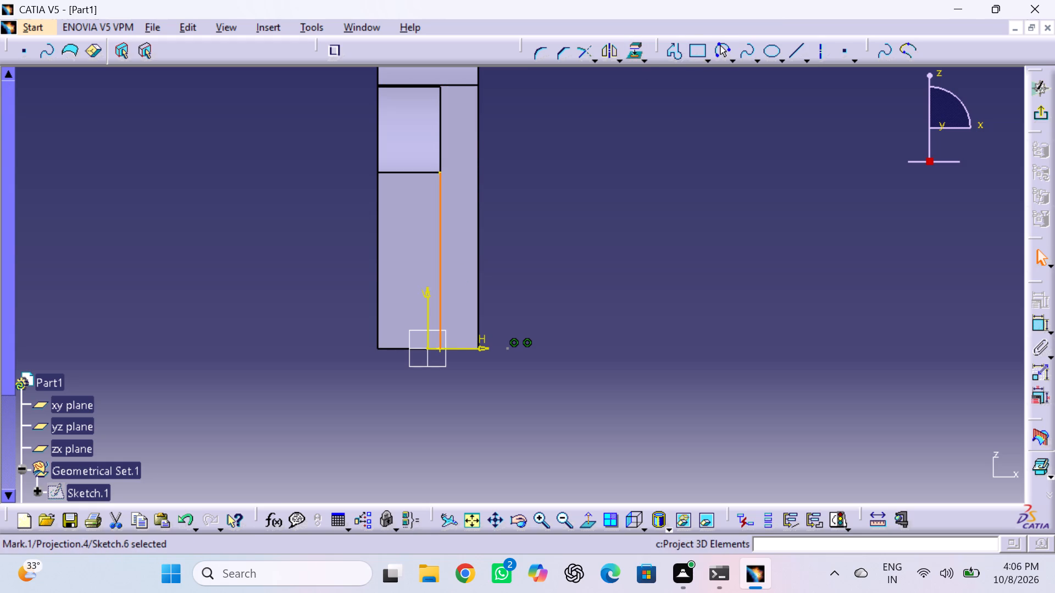
{"action": "left_click", "coordinate": [621, 243]}
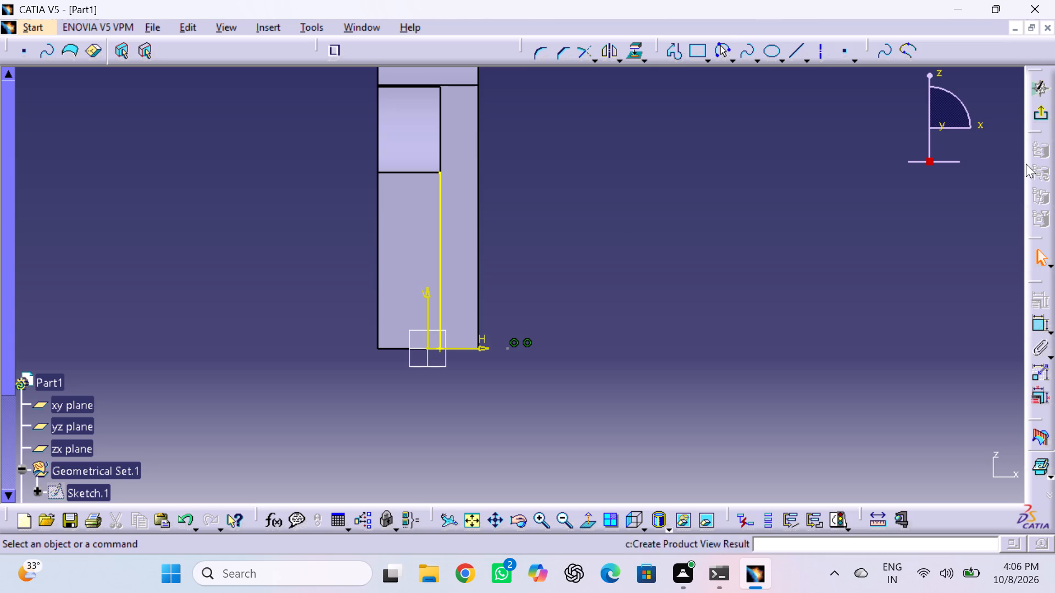
Sketch a closed sloped-top profile from the projected edge's lower end, about 80 mm long, about 38 mm high inside and 21 mm outside.
{"action": "left_click", "coordinate": [670, 47]}
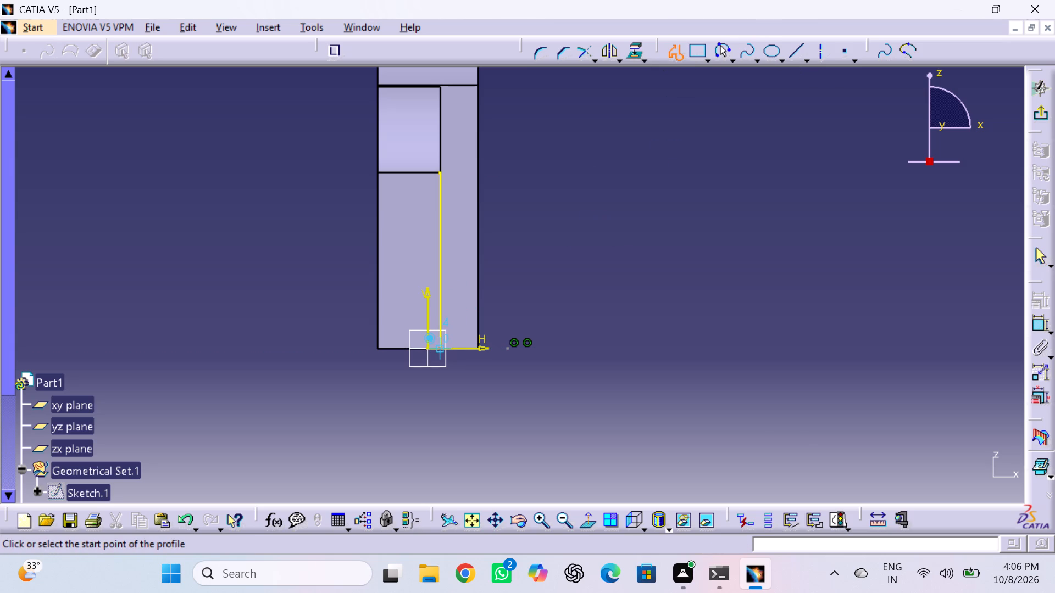
{"action": "left_click", "coordinate": [440, 348]}
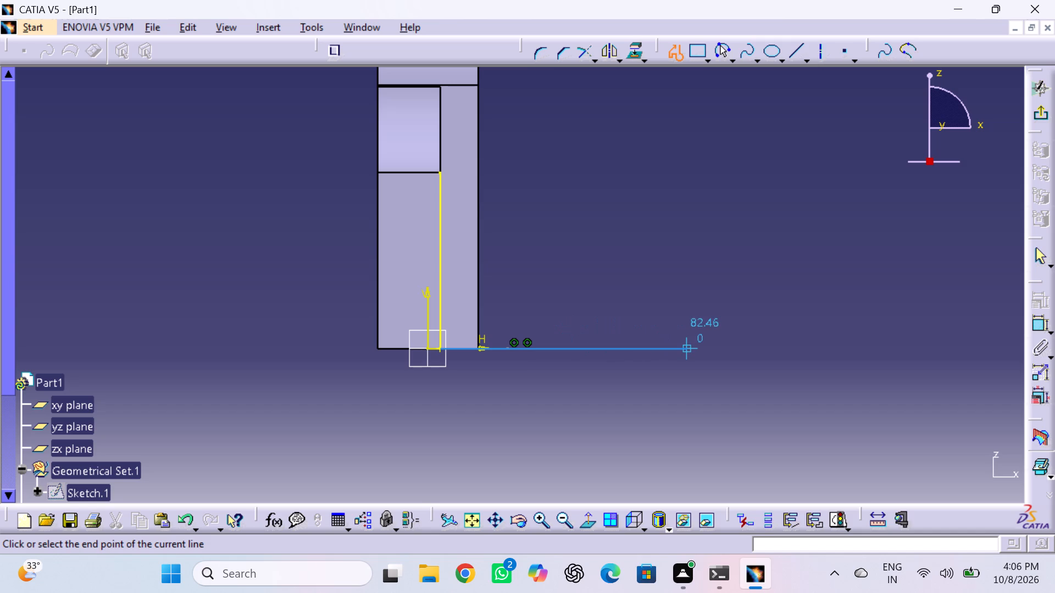
{"action": "left_click", "coordinate": [693, 345]}
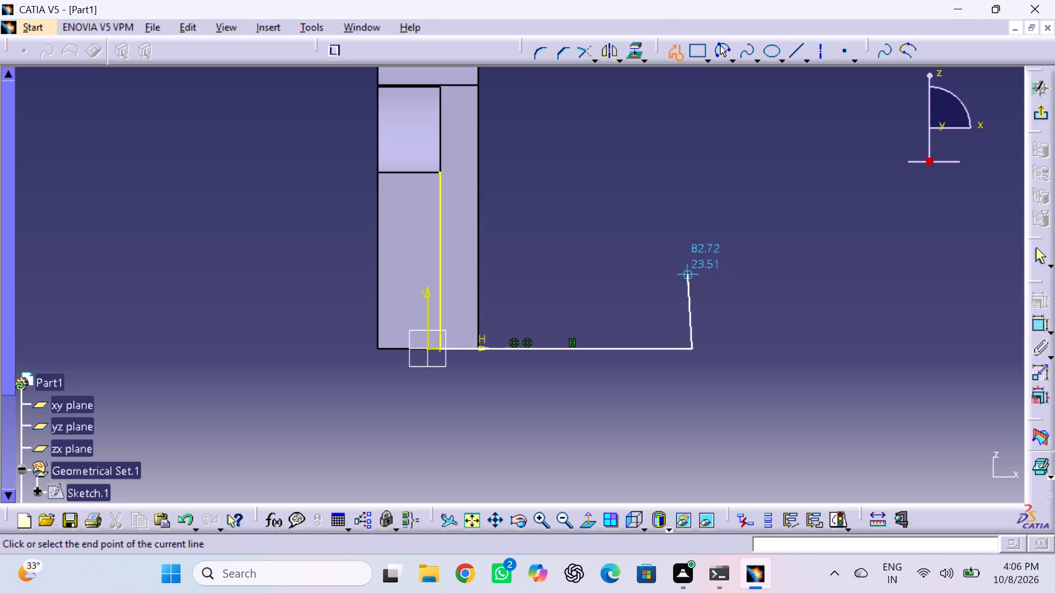
{"action": "left_click", "coordinate": [693, 282]}
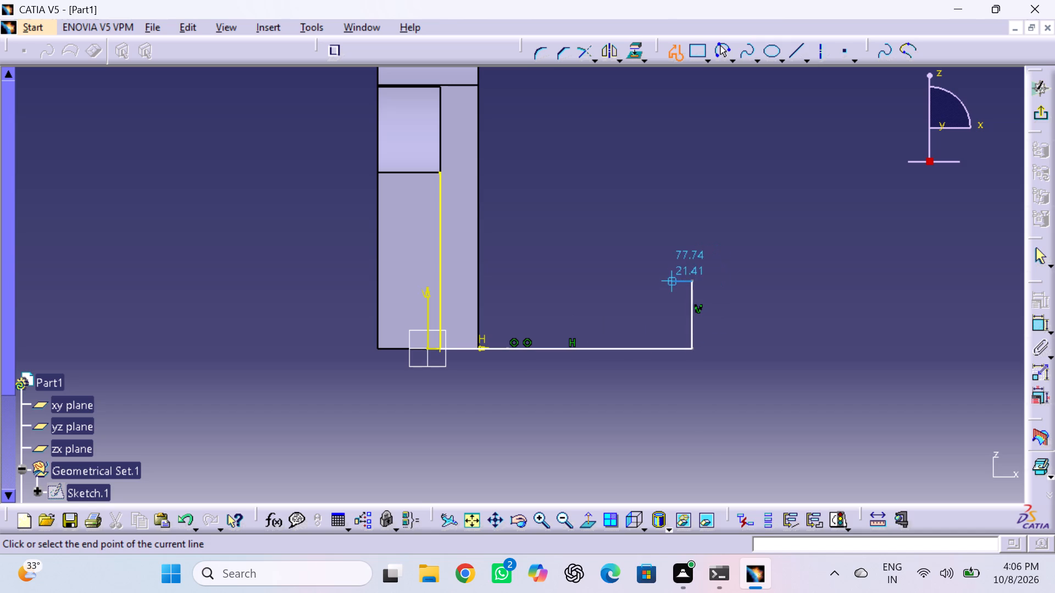
{"action": "left_click", "coordinate": [476, 228]}
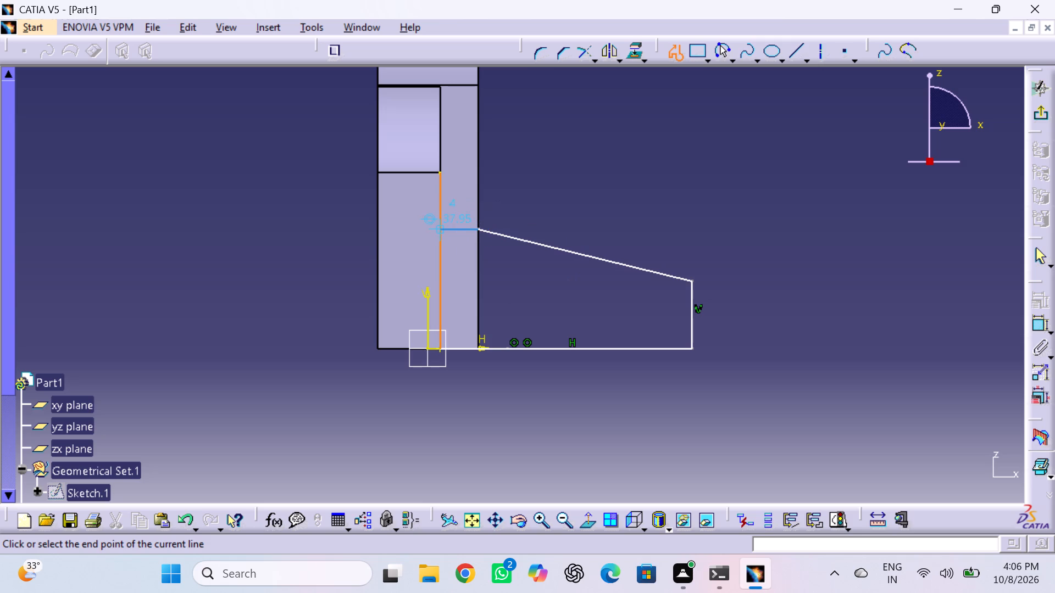
{"action": "left_click", "coordinate": [439, 231]}
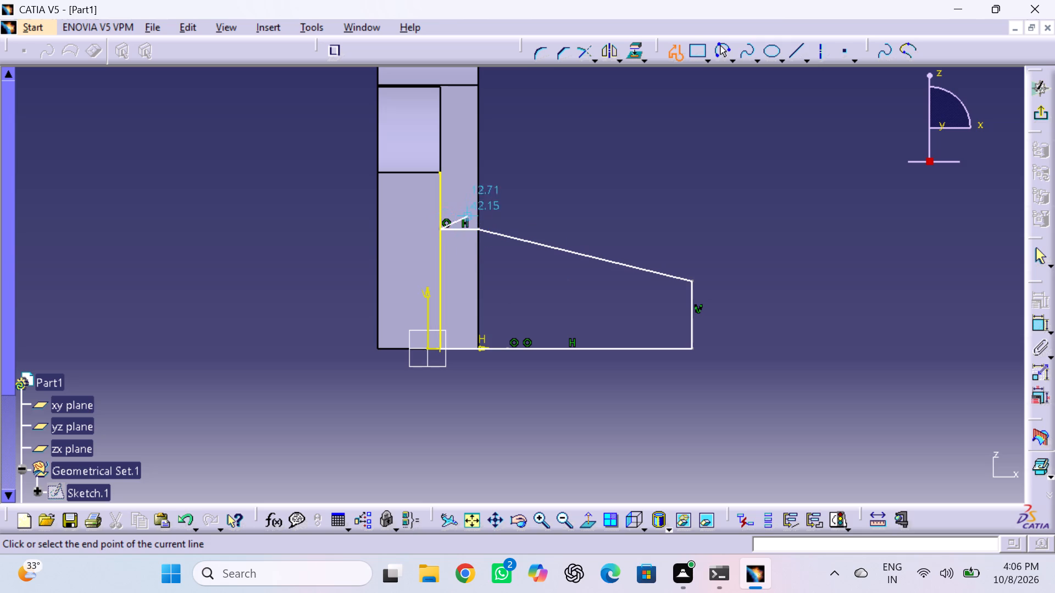
{"action": "left_click", "coordinate": [440, 349]}
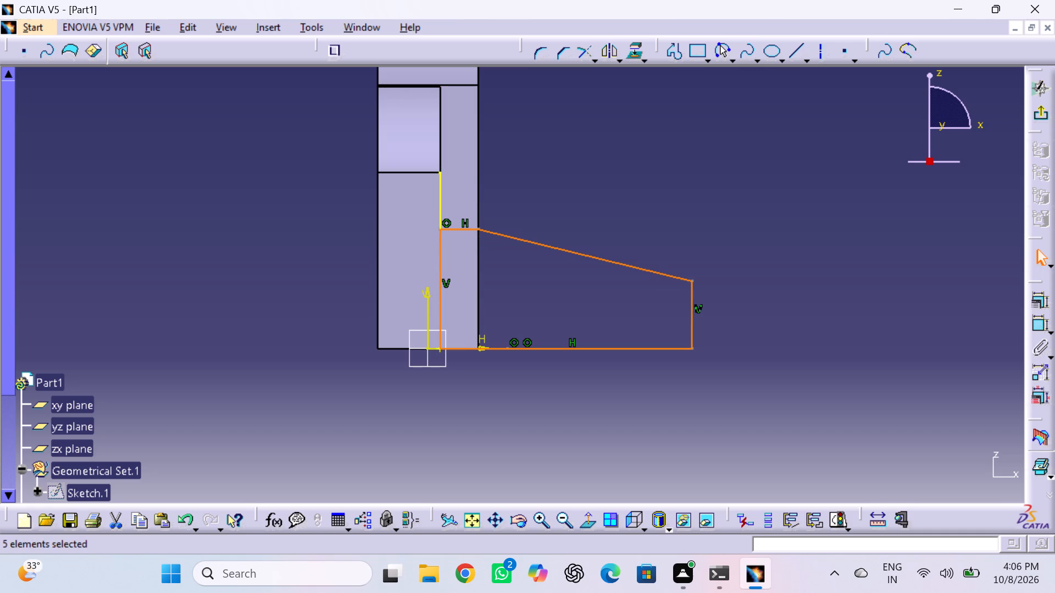
{"action": "left_click", "coordinate": [551, 287]}
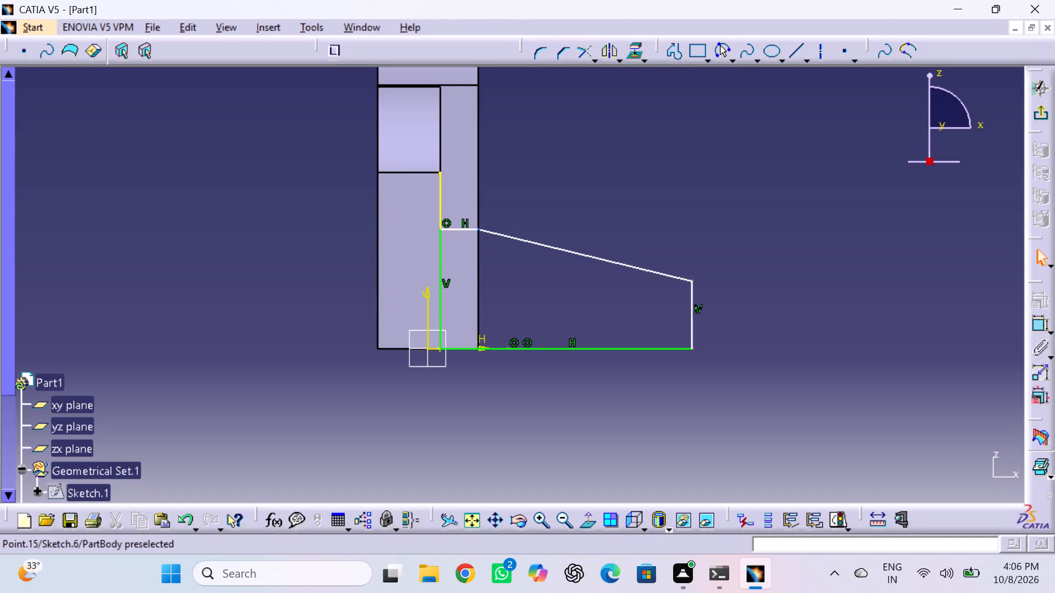
Lower the corner where the sloped line meets the short top line to about 33 mm above the base, keeping it at the leg's face.
{"action": "left_click_drag", "start_coordinate": [482, 230], "coordinate": [479, 237]}
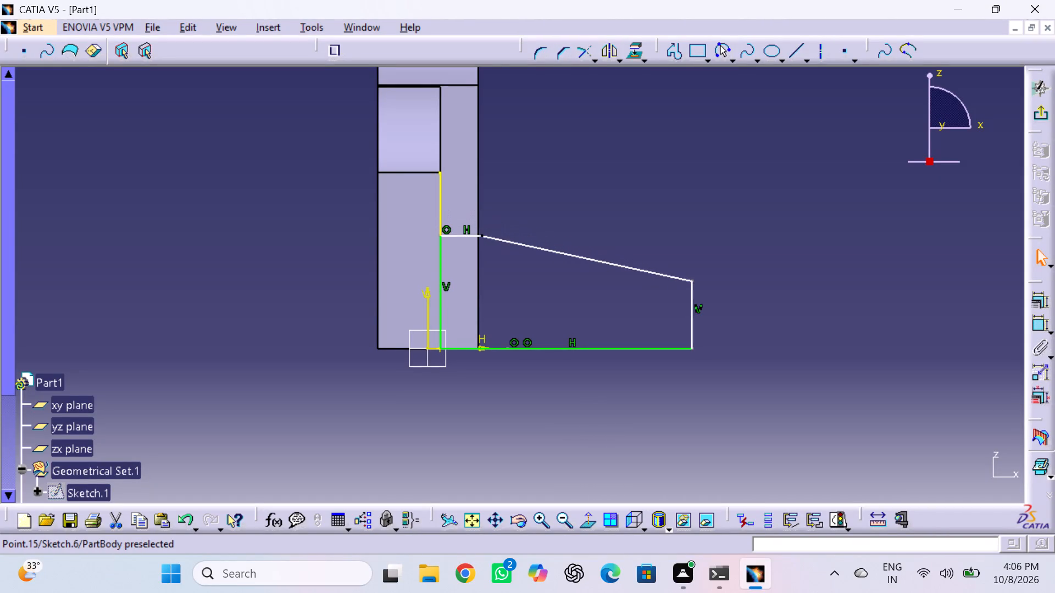
{"action": "left_click_drag", "start_coordinate": [479, 237], "coordinate": [477, 244]}
Dimension the height of the profile's short top line above the base line and set it to 48 mm.
{"action": "left_click", "coordinate": [477, 244]}
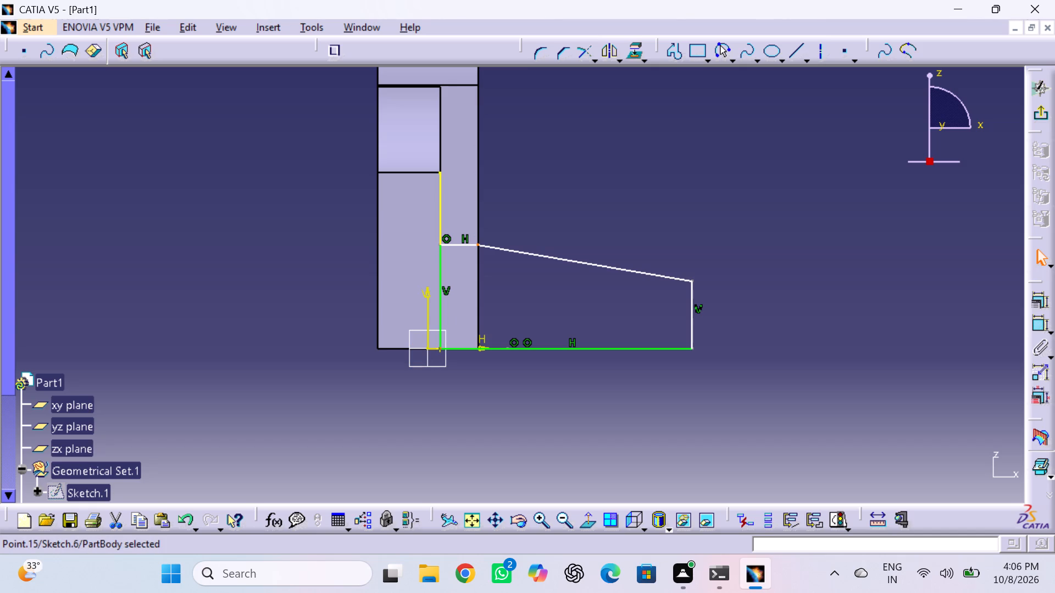
{"action": "left_click", "coordinate": [1044, 322]}
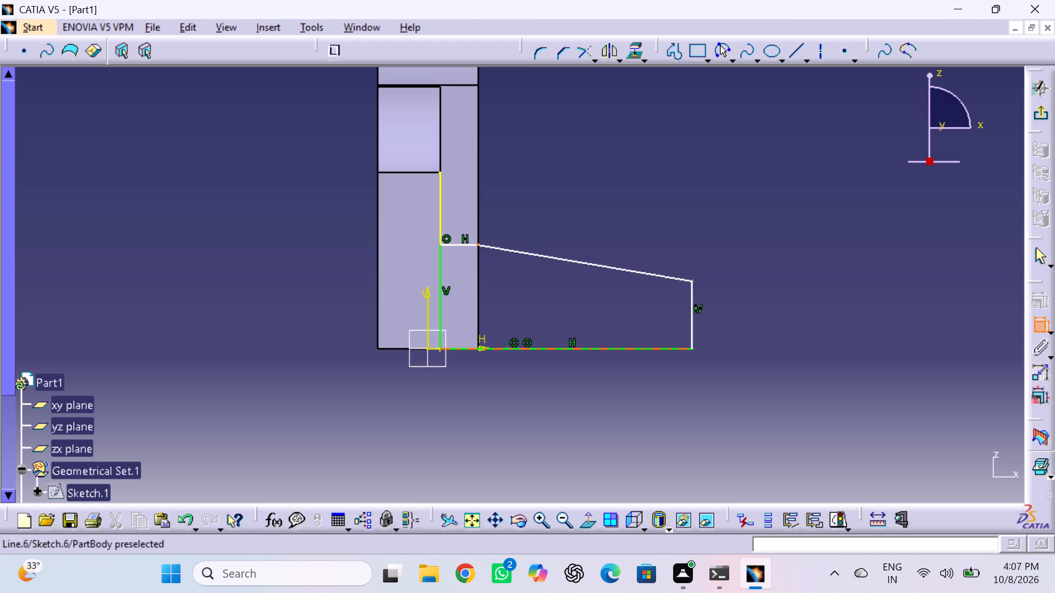
{"action": "left_click", "coordinate": [653, 350]}
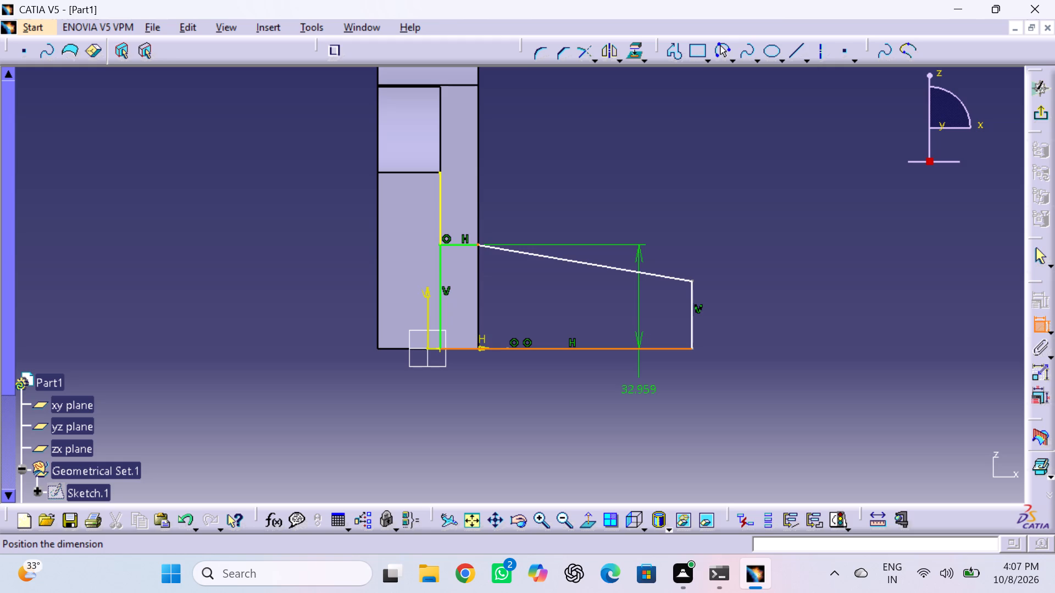
{"action": "left_click", "coordinate": [306, 292]}
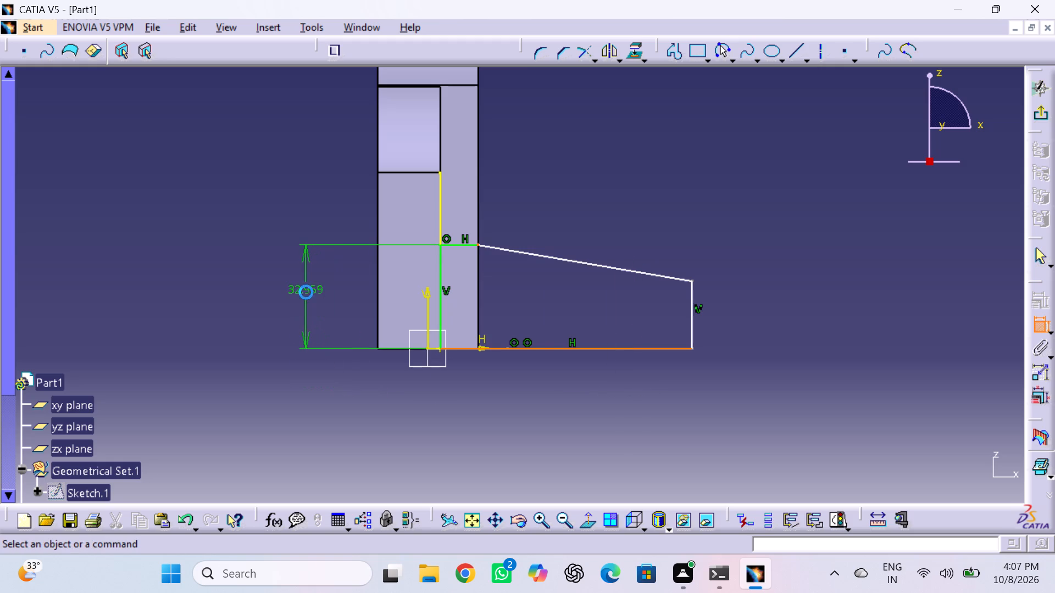
{"action": "double_click", "coordinate": [308, 288]}
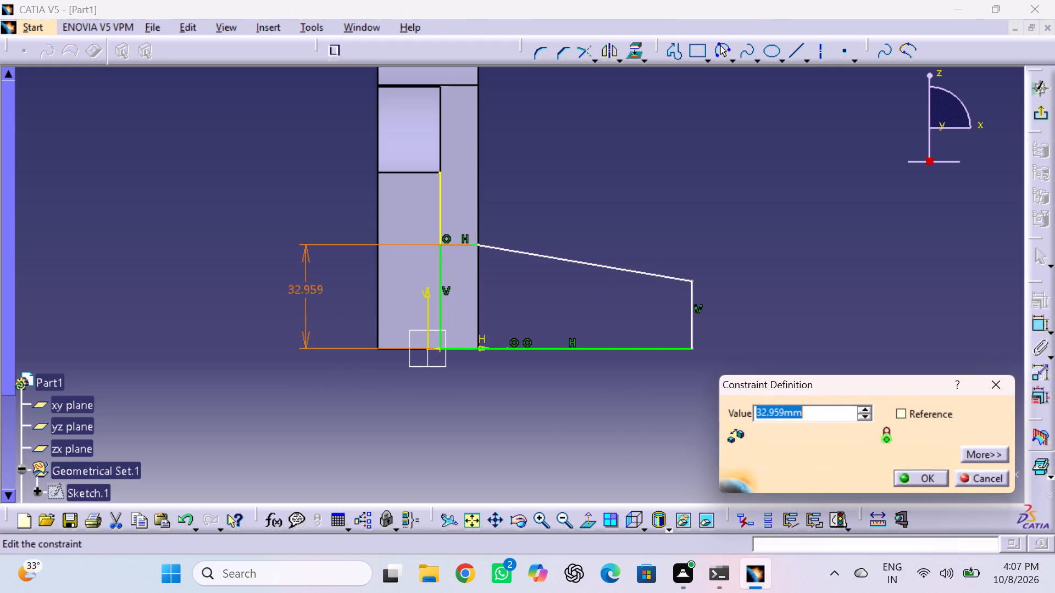
{"action": "type", "text": "48"}
{"action": "key", "text": "Return"}
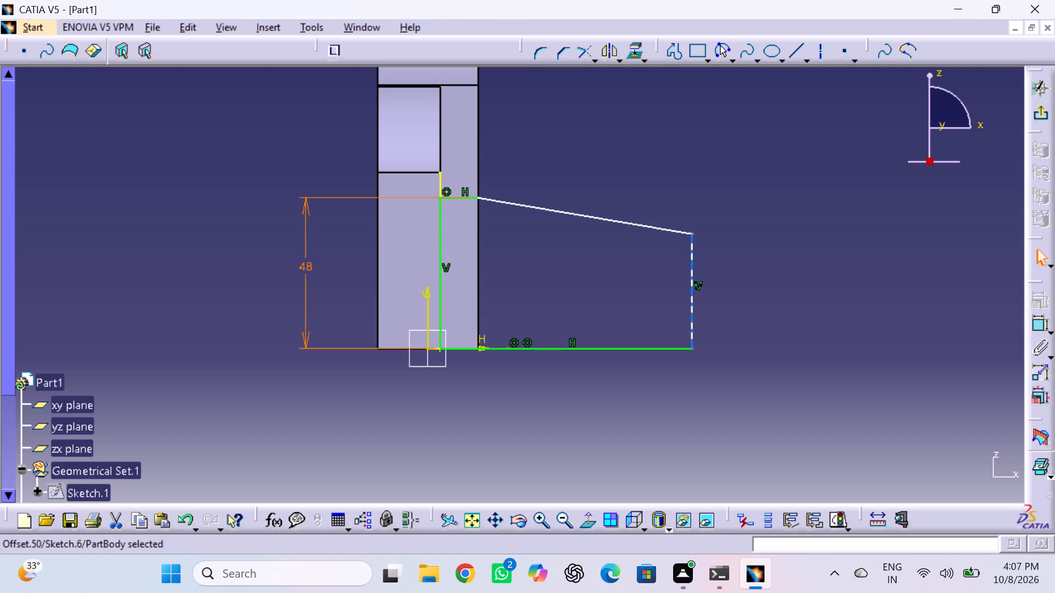
Dimension the profile's outer vertical line and set its length to 32 mm.
{"action": "double_click", "coordinate": [1037, 328]}
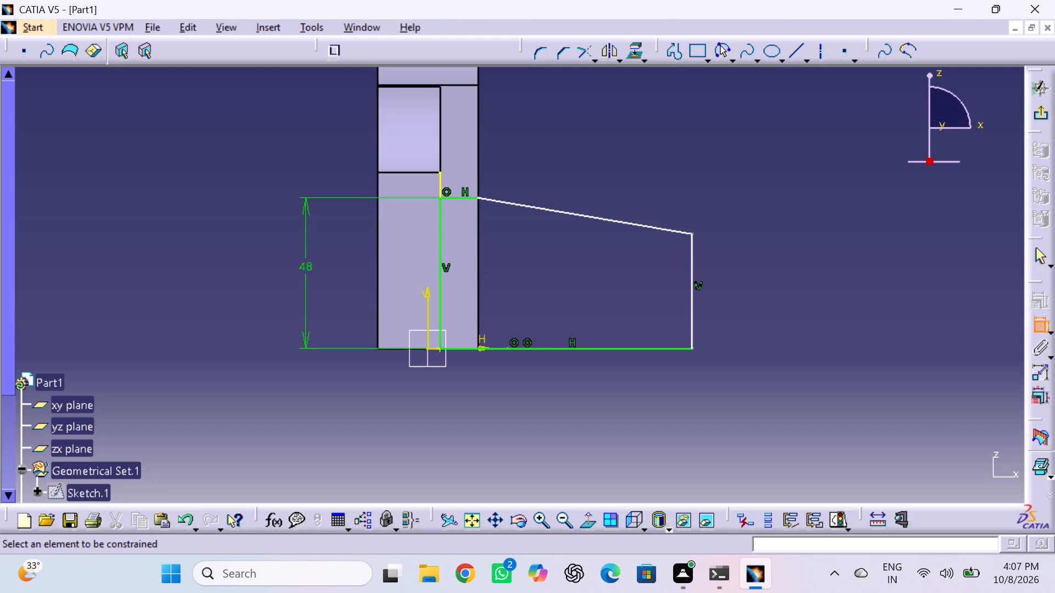
{"action": "left_click", "coordinate": [693, 310]}
{"action": "left_click", "coordinate": [730, 314]}
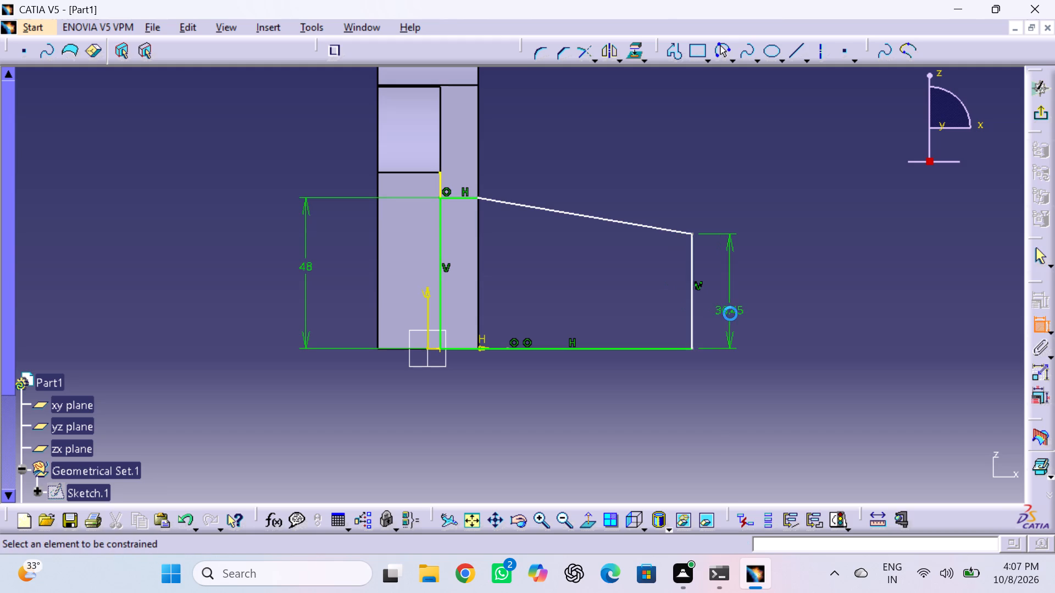
{"action": "double_click", "coordinate": [734, 308]}
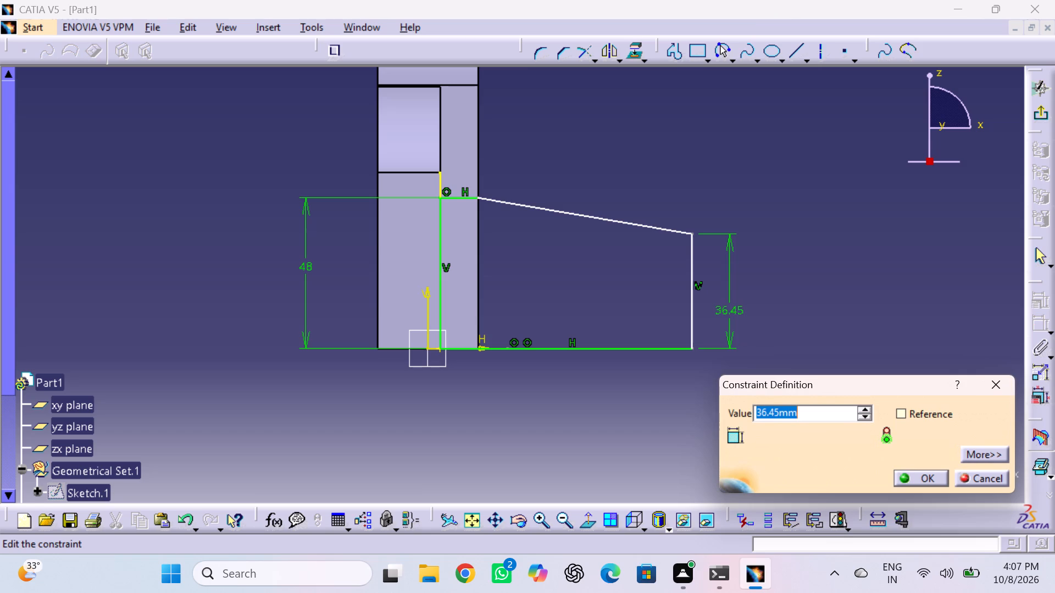
{"action": "type", "text": "32"}
{"action": "key", "text": "Return"}
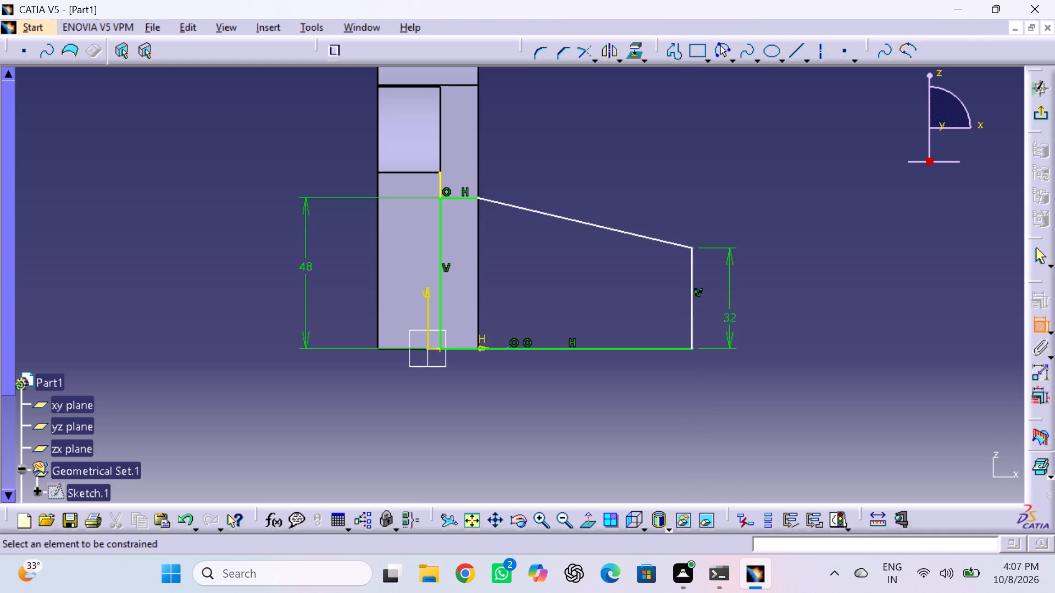
Dimension the profile's base line and set its length to 80 mm.
{"action": "left_click", "coordinate": [619, 347]}
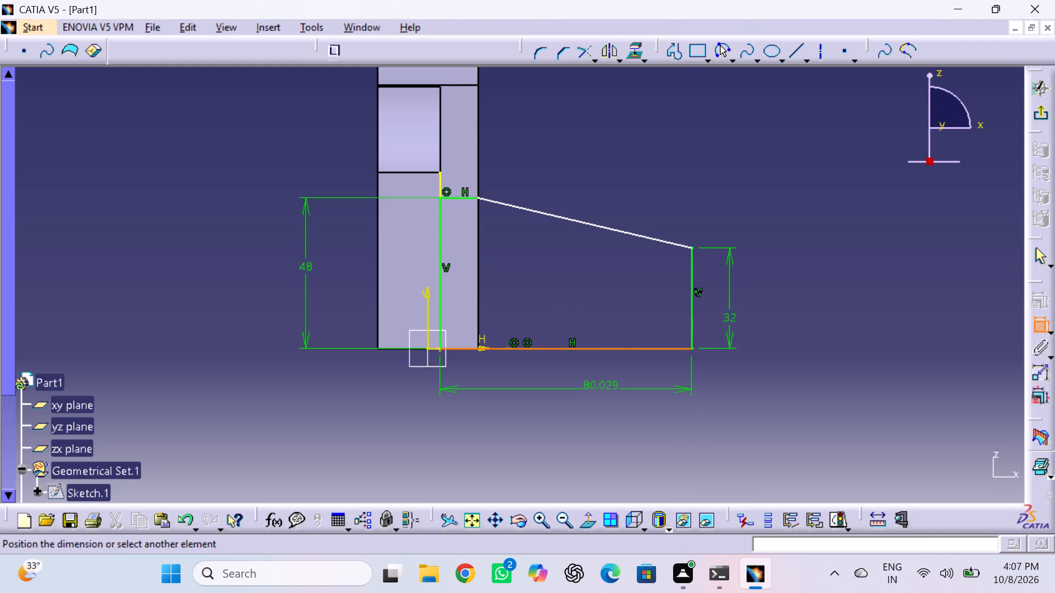
{"action": "double_click", "coordinate": [598, 389]}
{"action": "triple_click", "coordinate": [597, 385]}
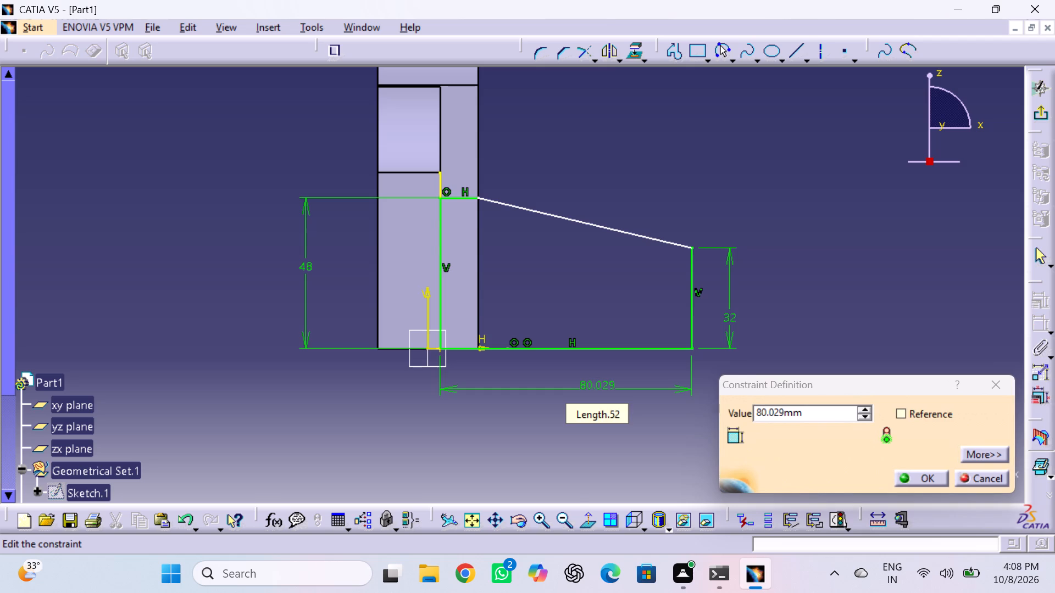
{"action": "type", "text": "80"}
{"action": "key", "text": "Return"}
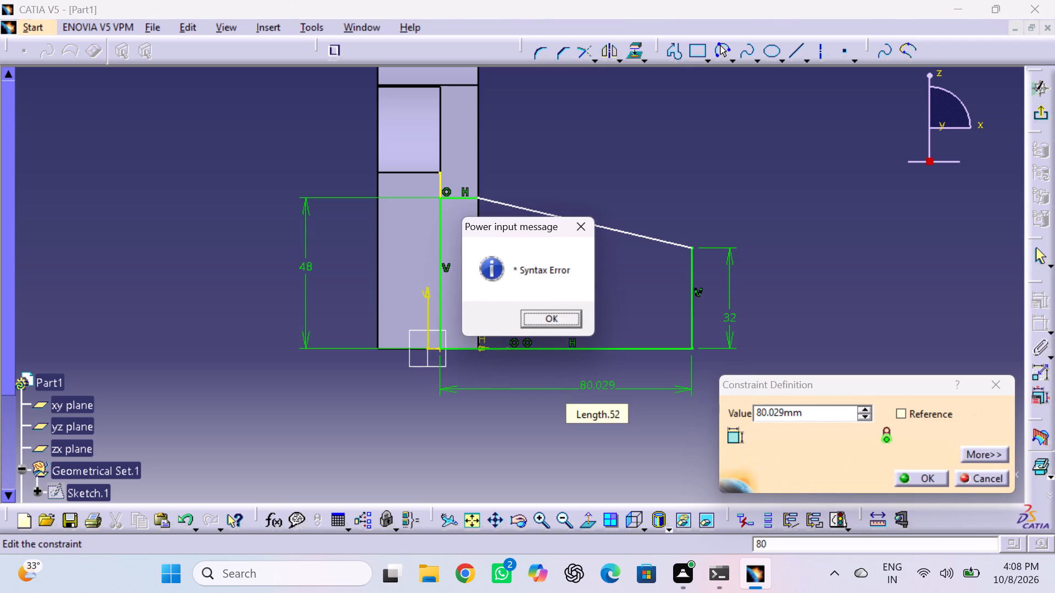
{"action": "double_click", "coordinate": [579, 225]}
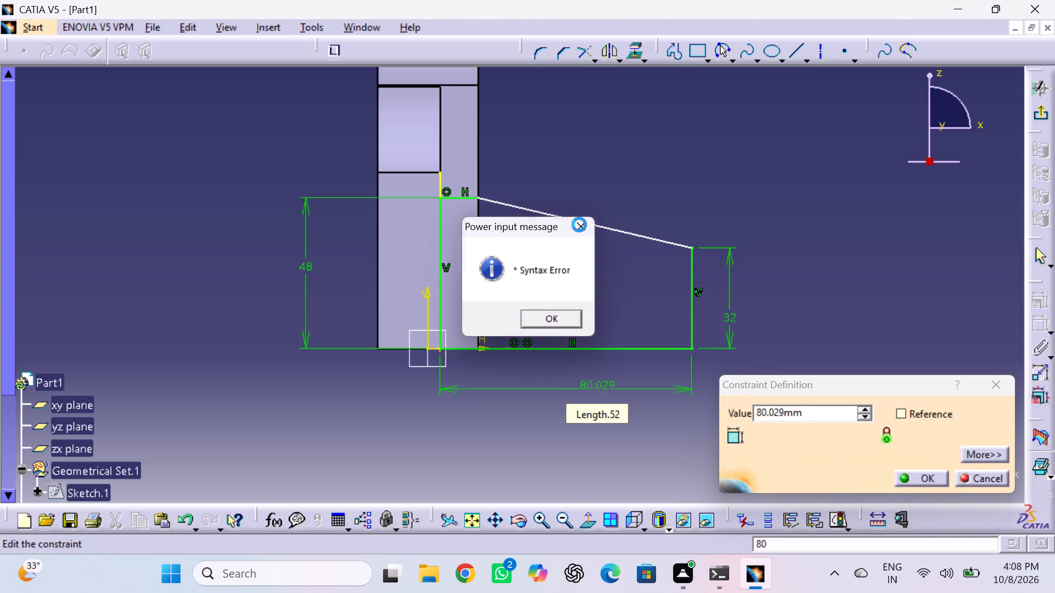
{"action": "triple_click", "coordinate": [828, 417]}
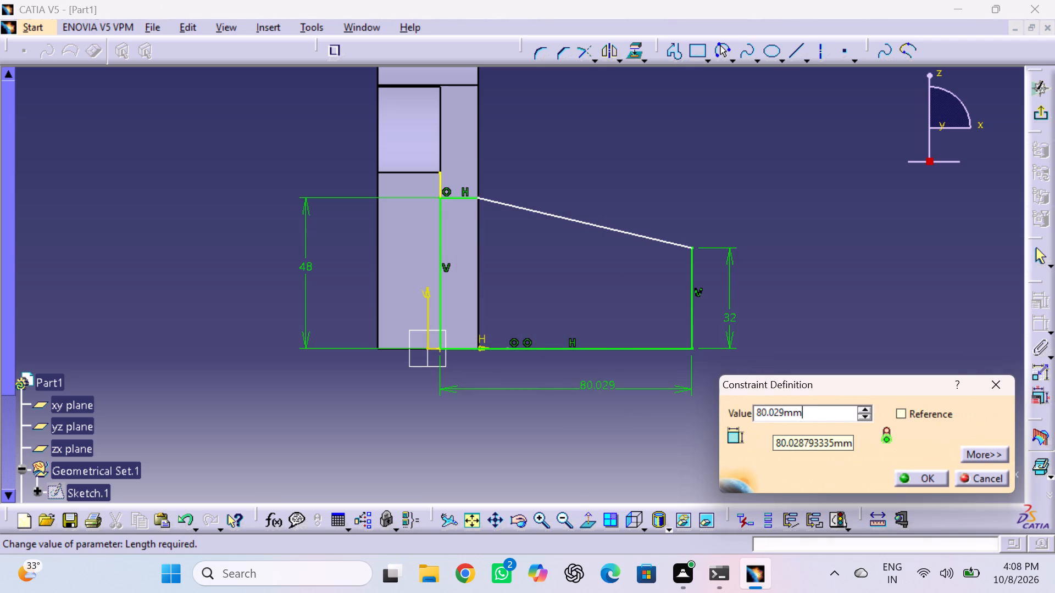
{"action": "double_click", "coordinate": [828, 417]}
{"action": "type", "text": "80"}
{"action": "key", "text": "Return"}
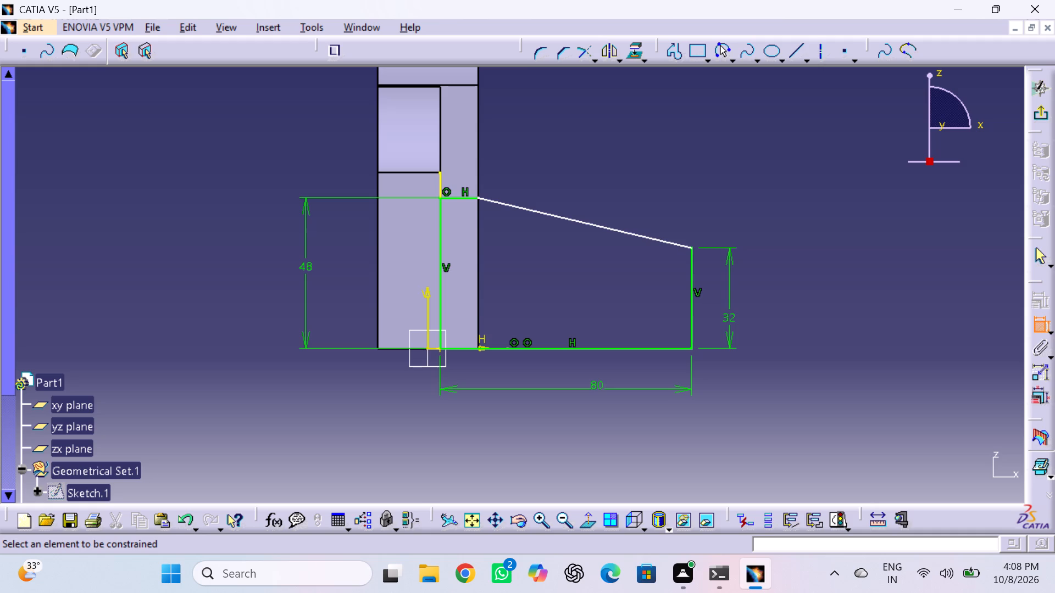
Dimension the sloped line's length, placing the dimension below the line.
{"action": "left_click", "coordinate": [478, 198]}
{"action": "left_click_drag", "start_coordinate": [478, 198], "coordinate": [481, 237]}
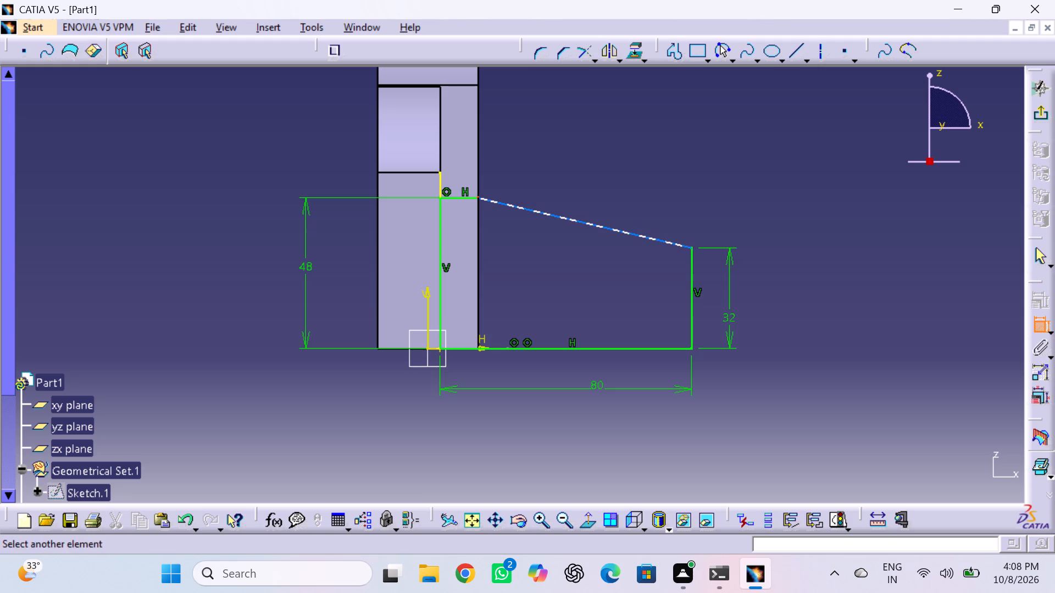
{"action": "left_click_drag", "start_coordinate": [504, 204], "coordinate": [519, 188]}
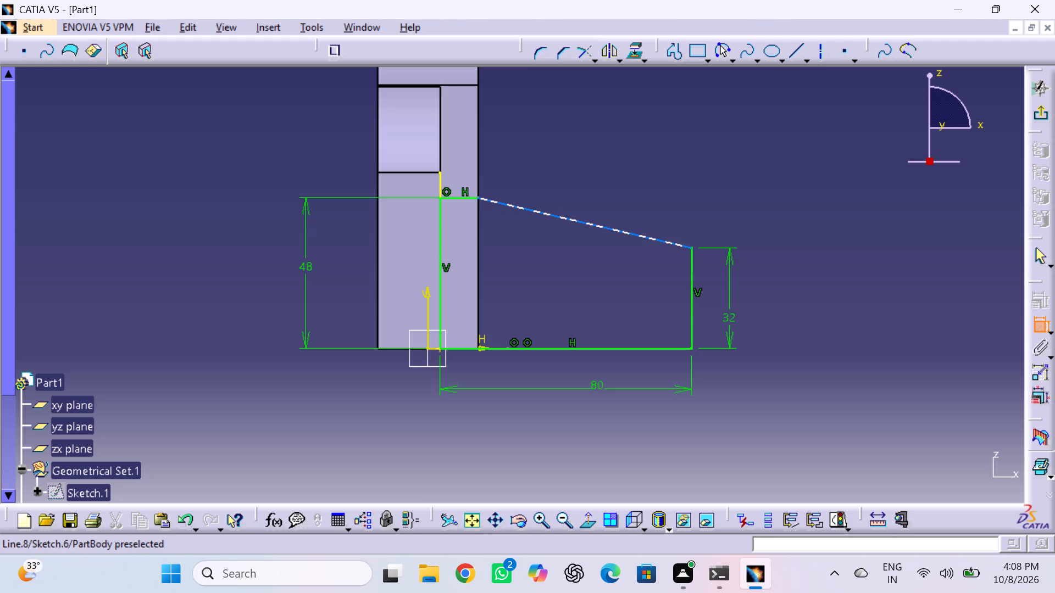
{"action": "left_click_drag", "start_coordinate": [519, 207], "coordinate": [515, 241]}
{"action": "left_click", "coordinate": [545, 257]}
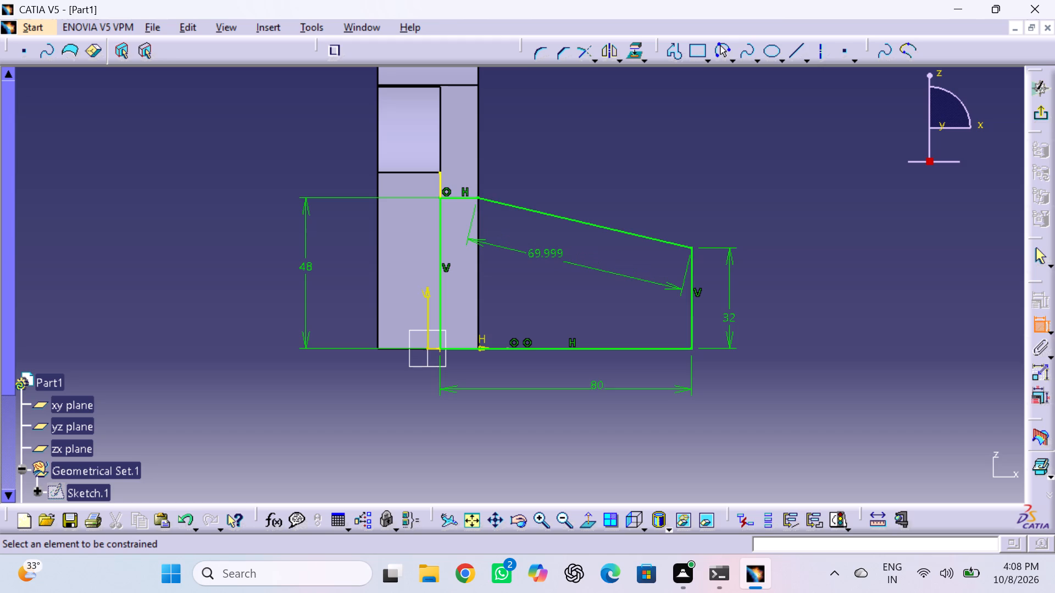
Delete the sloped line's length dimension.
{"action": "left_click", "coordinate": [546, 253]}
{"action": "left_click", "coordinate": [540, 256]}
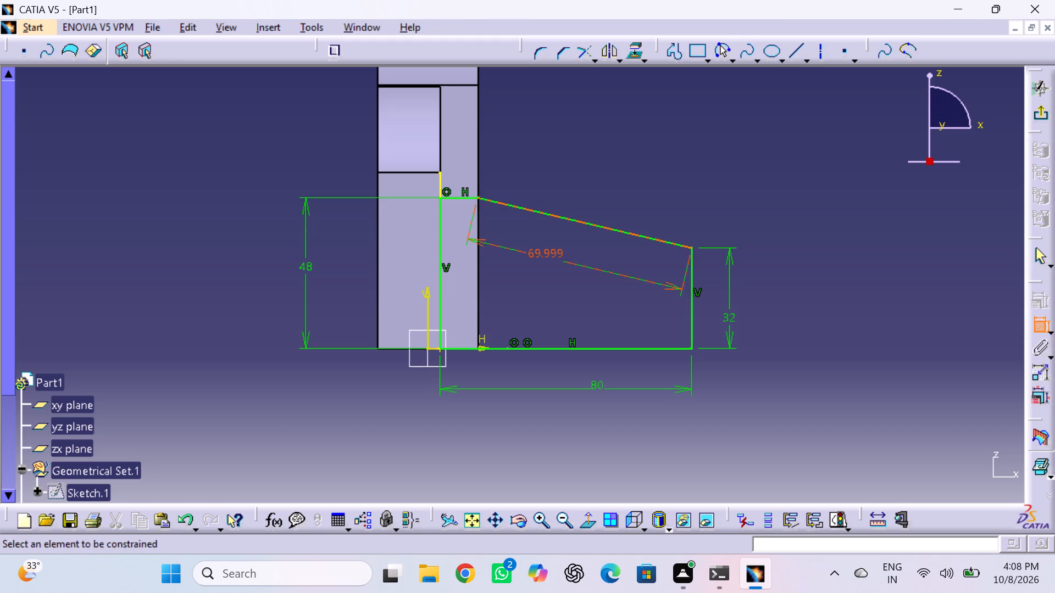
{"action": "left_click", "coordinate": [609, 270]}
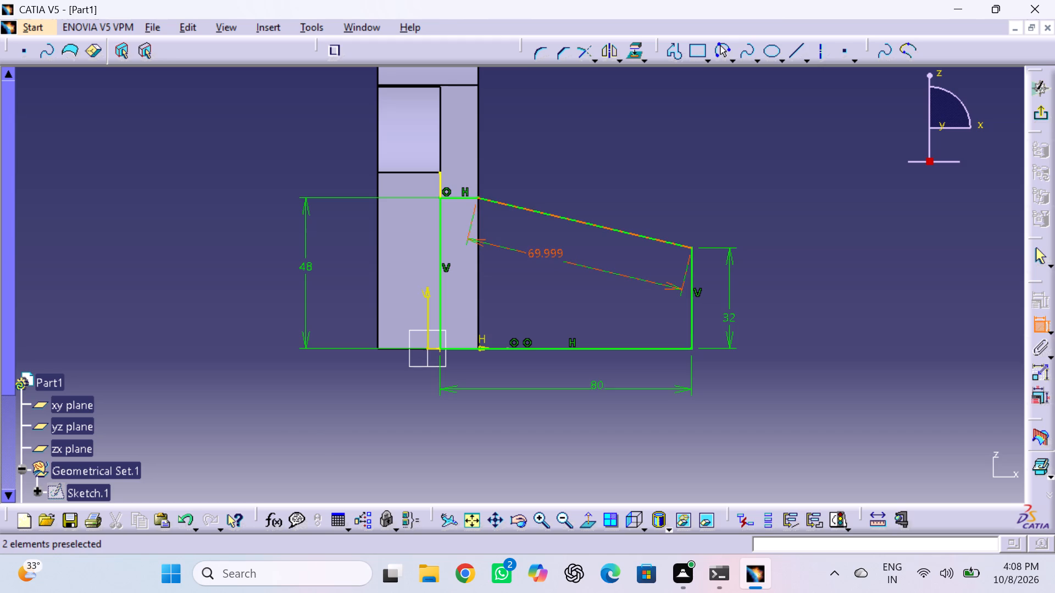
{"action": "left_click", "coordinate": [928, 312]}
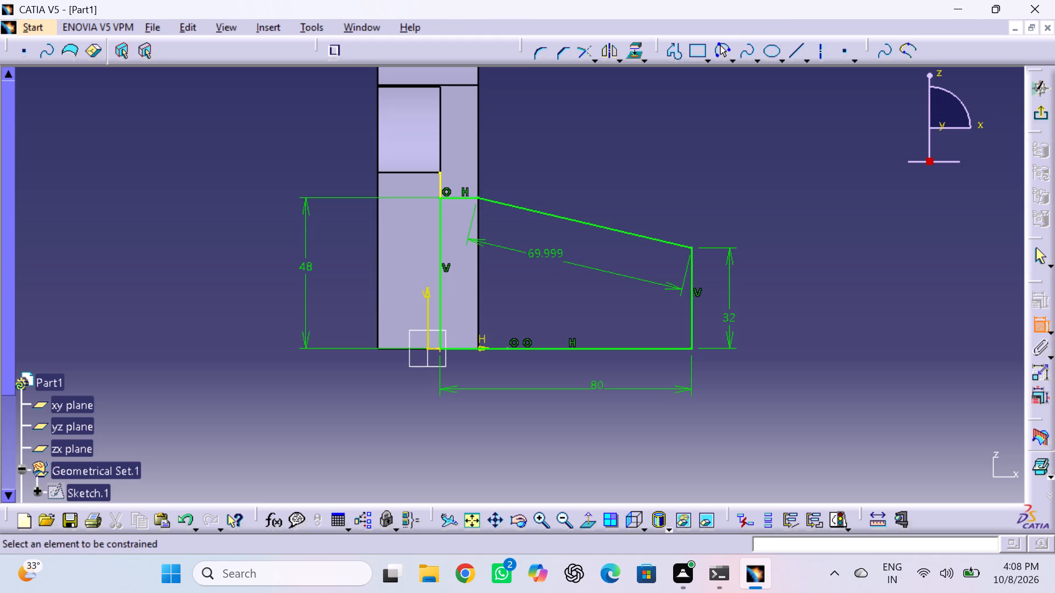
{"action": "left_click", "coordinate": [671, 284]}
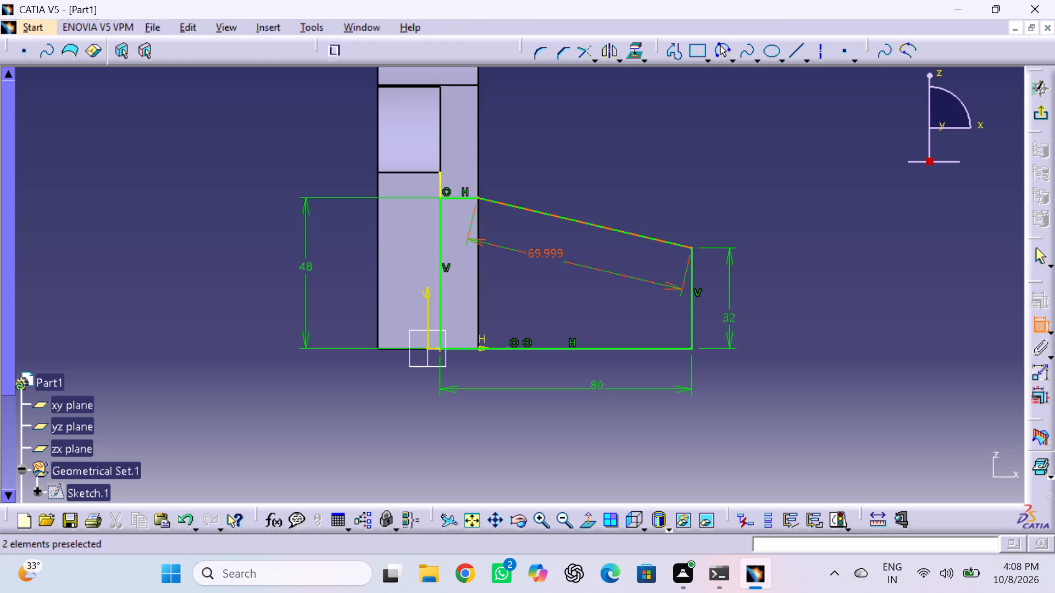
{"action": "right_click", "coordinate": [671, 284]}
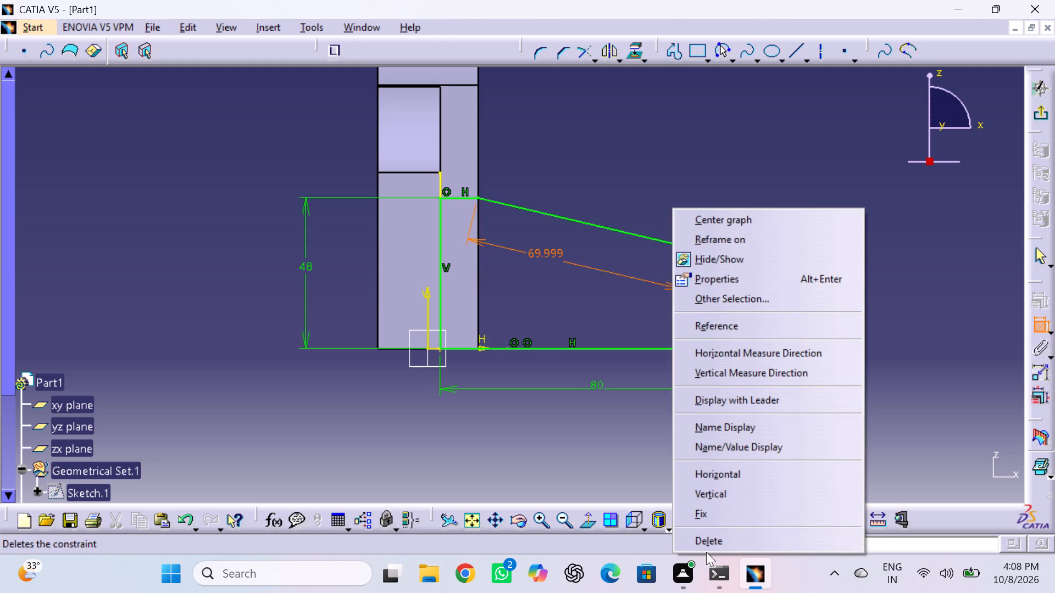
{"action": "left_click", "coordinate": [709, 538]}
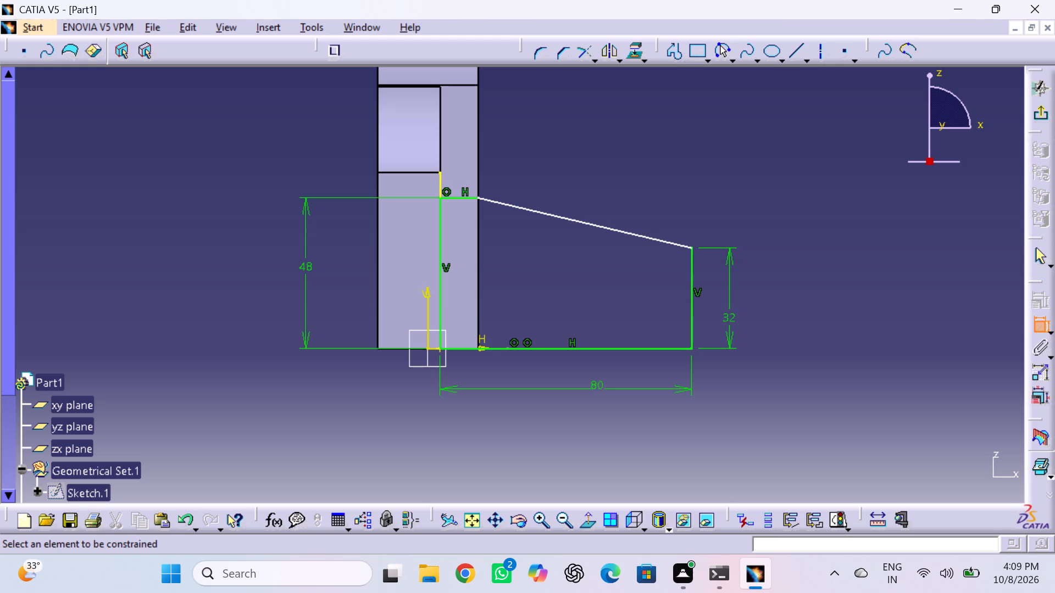
Draw a three-point arc of about 16 mm radius bulging outward between the two ends of the outer vertical line.
{"action": "left_click", "coordinate": [723, 47]}
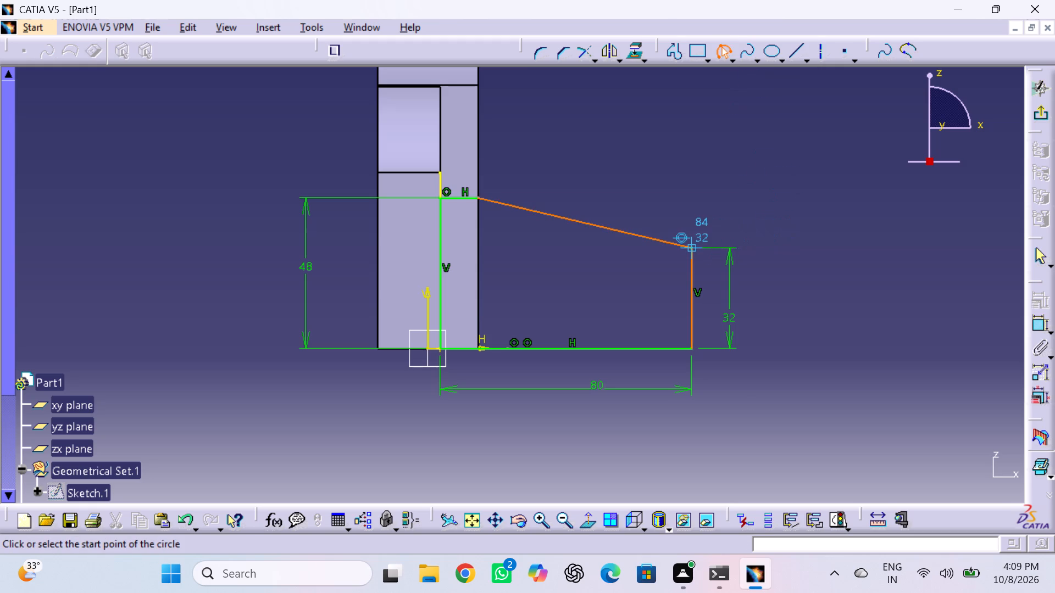
{"action": "left_click", "coordinate": [691, 250]}
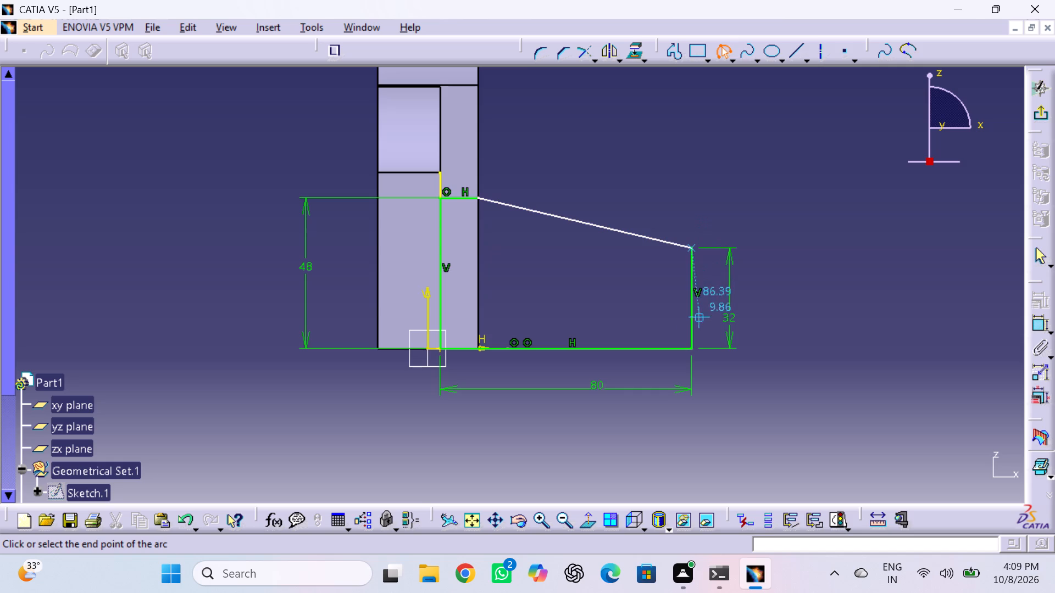
{"action": "left_click", "coordinate": [690, 351]}
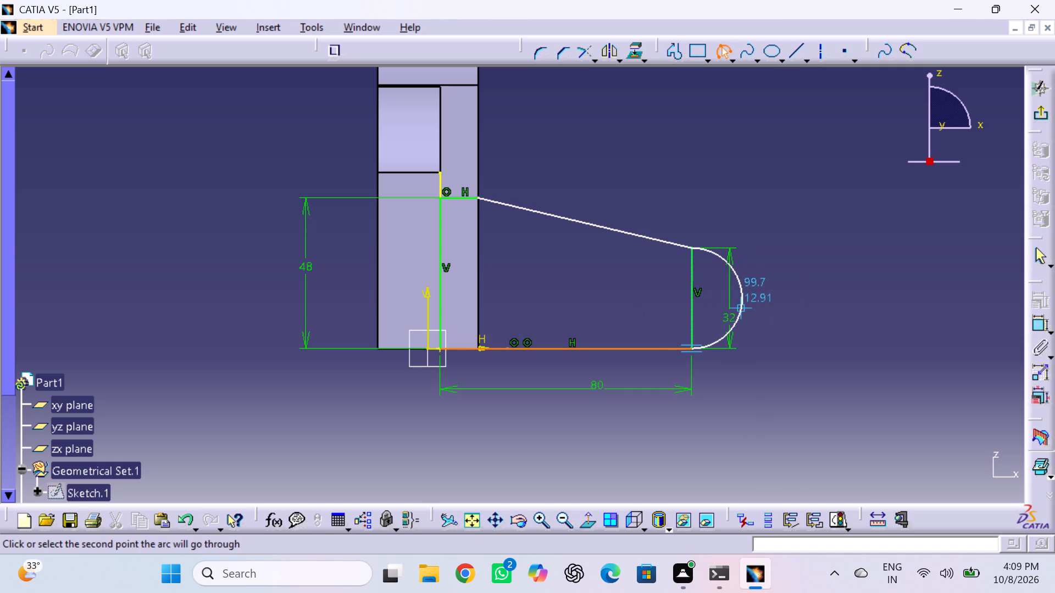
{"action": "left_click", "coordinate": [744, 308]}
{"action": "left_click", "coordinate": [824, 278]}
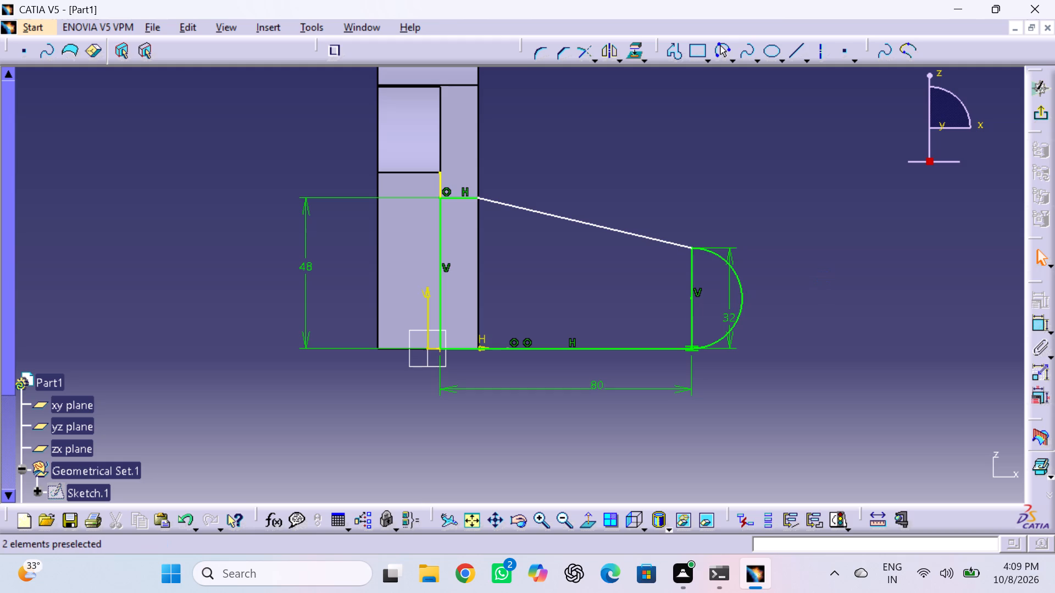
Delete the outer vertical line that the arc replaces.
{"action": "left_click", "coordinate": [691, 313]}
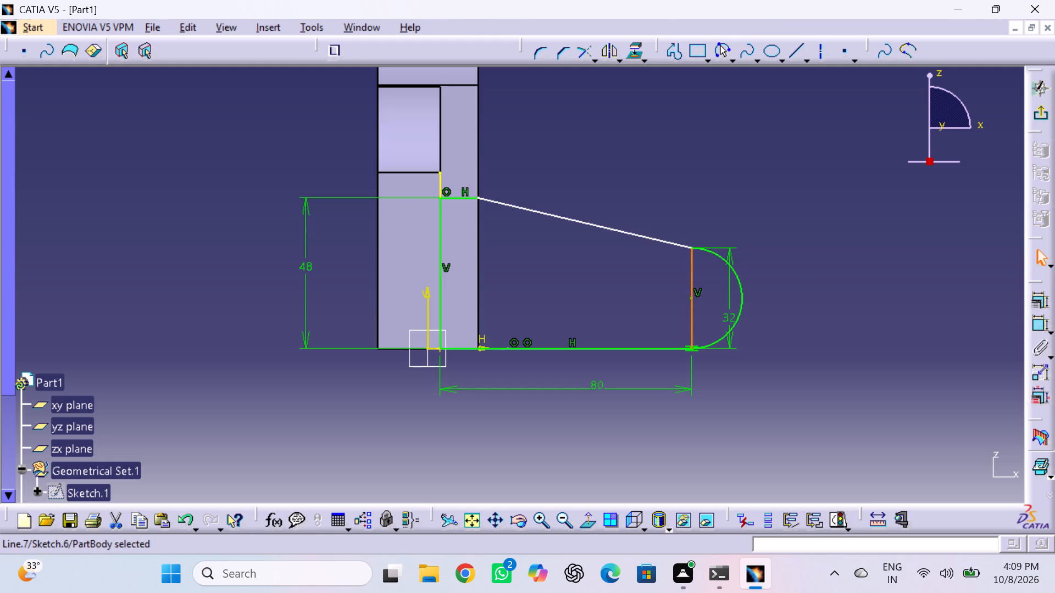
{"action": "key", "text": "Delete"}
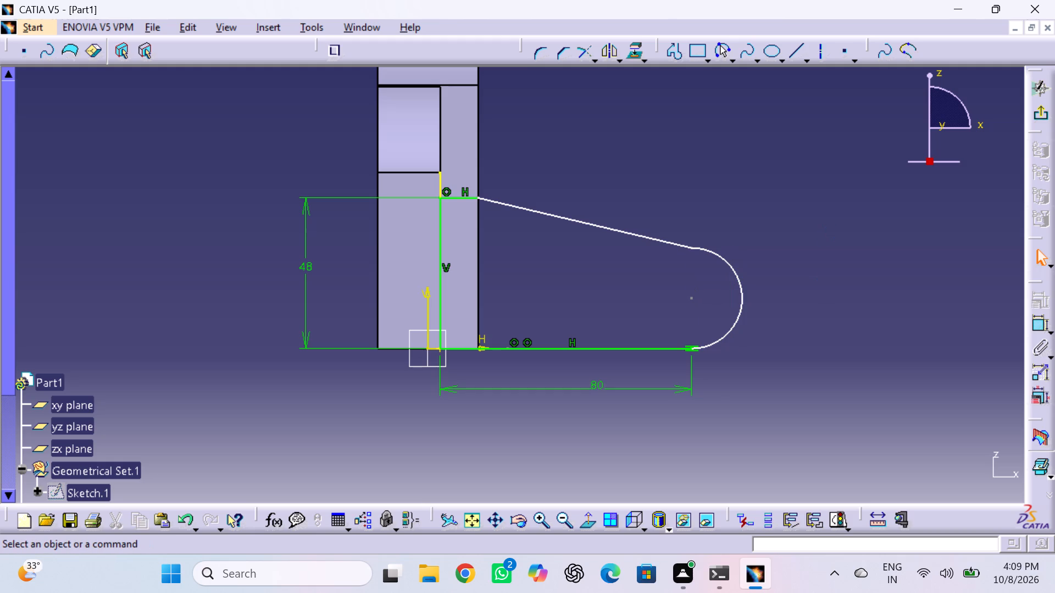
Add a tangency constraint between the end arc and the sloped line.
{"action": "double_click", "coordinate": [718, 255]}
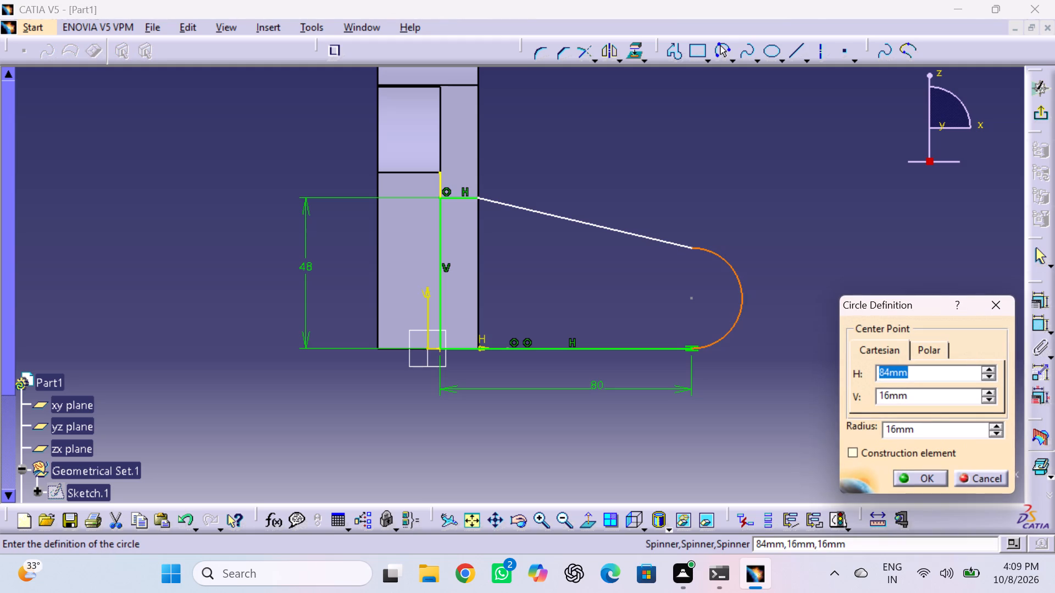
{"action": "left_click", "coordinate": [1000, 305]}
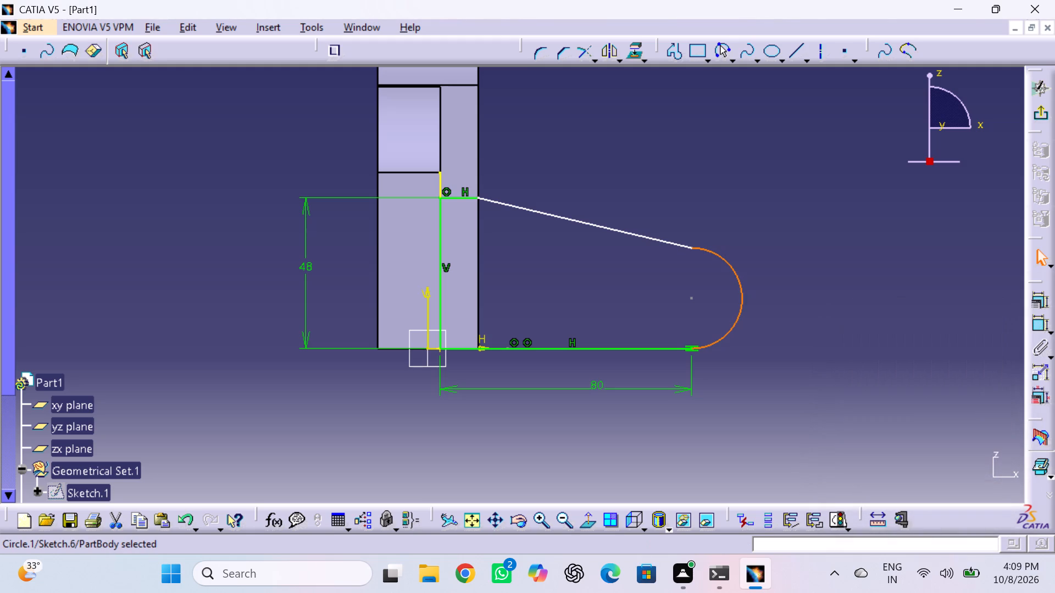
{"action": "left_click", "coordinate": [666, 242], "text": "ctrl"}
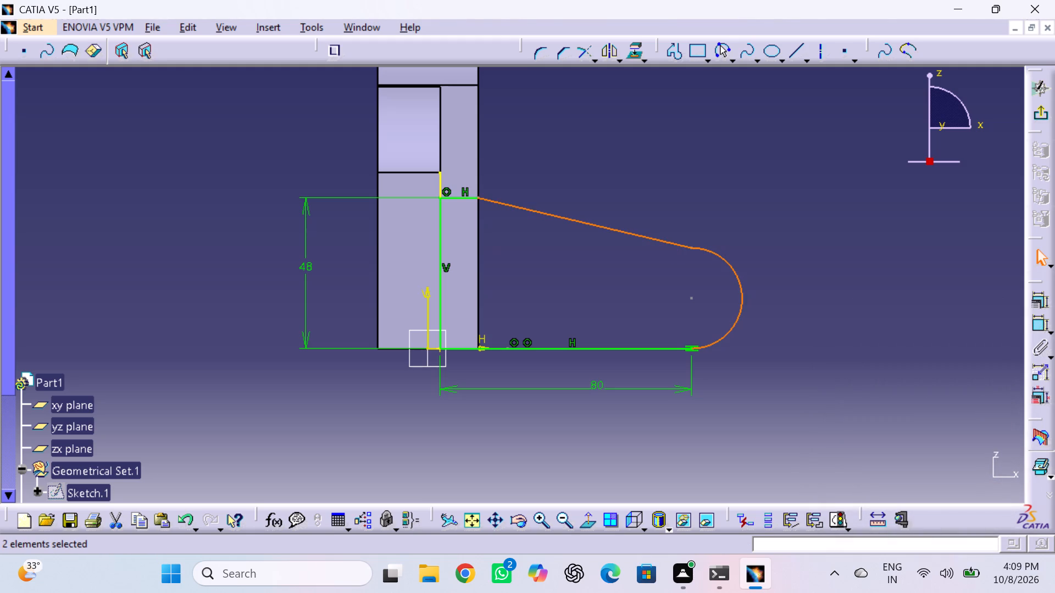
{"action": "left_click", "coordinate": [1040, 297]}
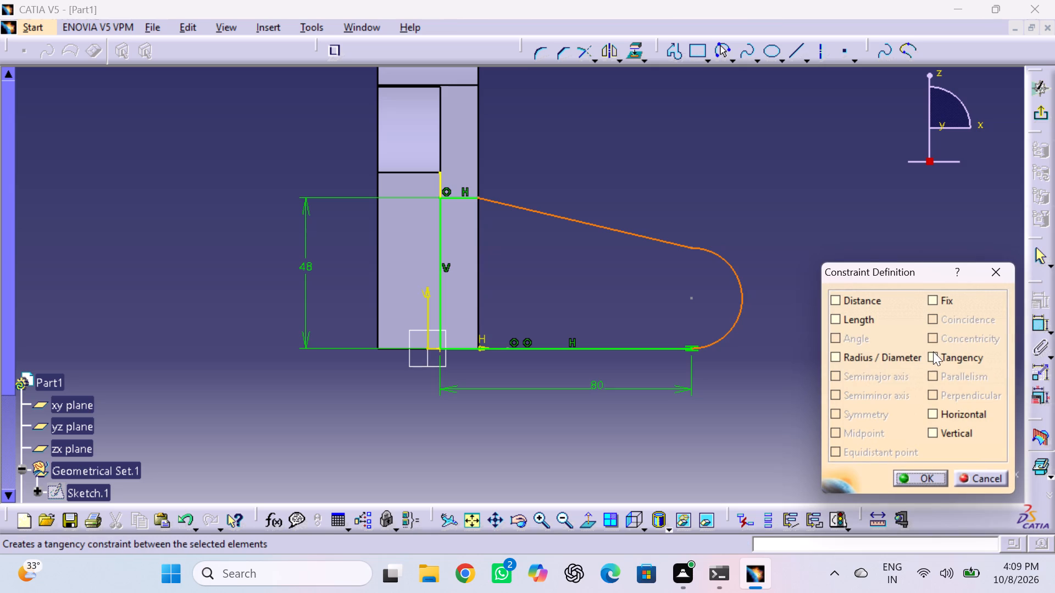
{"action": "left_click", "coordinate": [933, 351]}
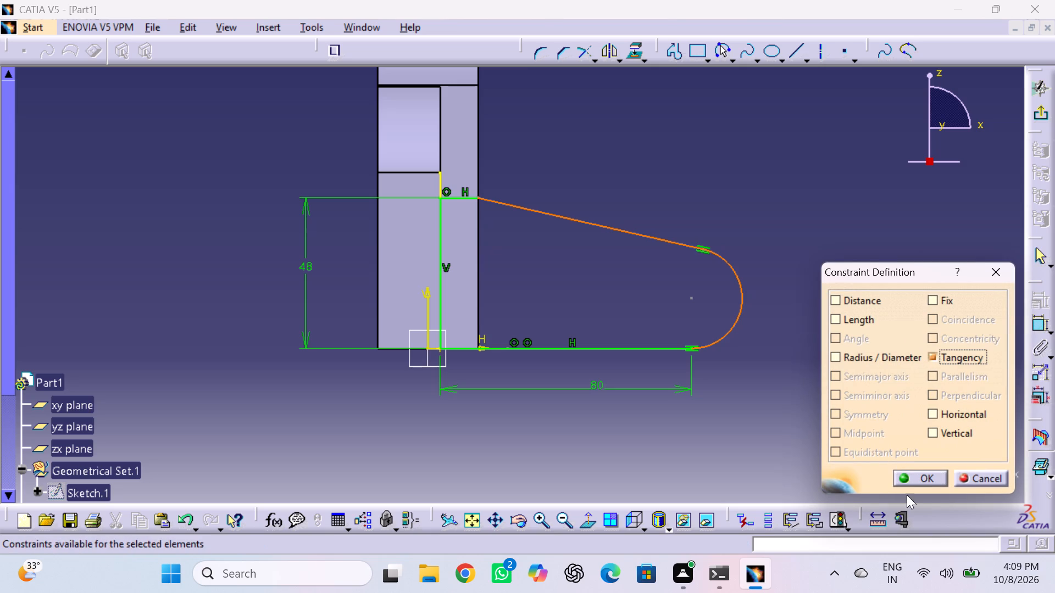
{"action": "left_click", "coordinate": [915, 477]}
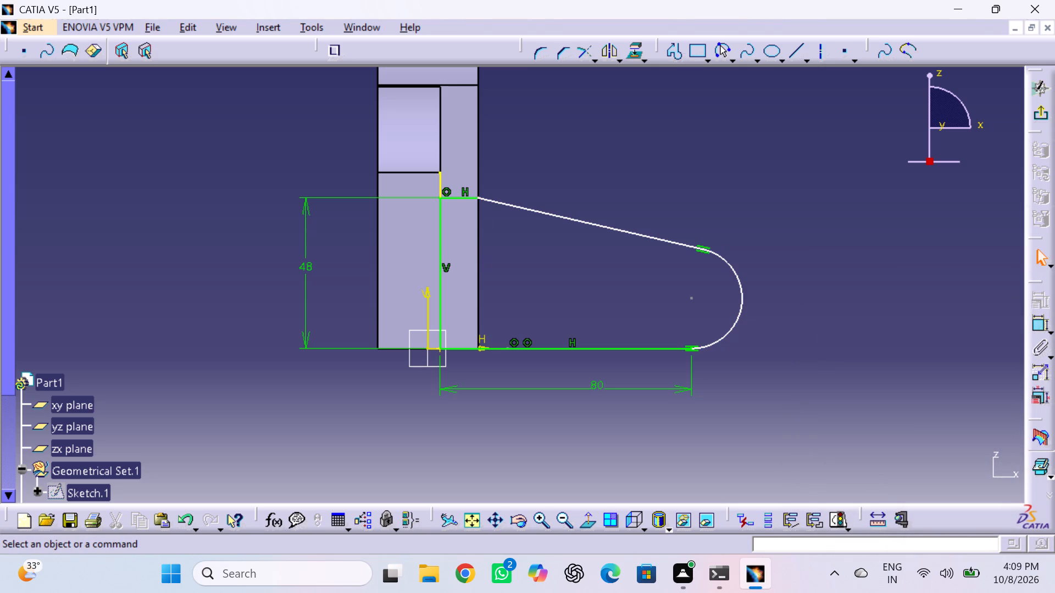
Dimension the end arc's radius, placing the dimension just outside the arc.
{"action": "left_click", "coordinate": [1042, 326]}
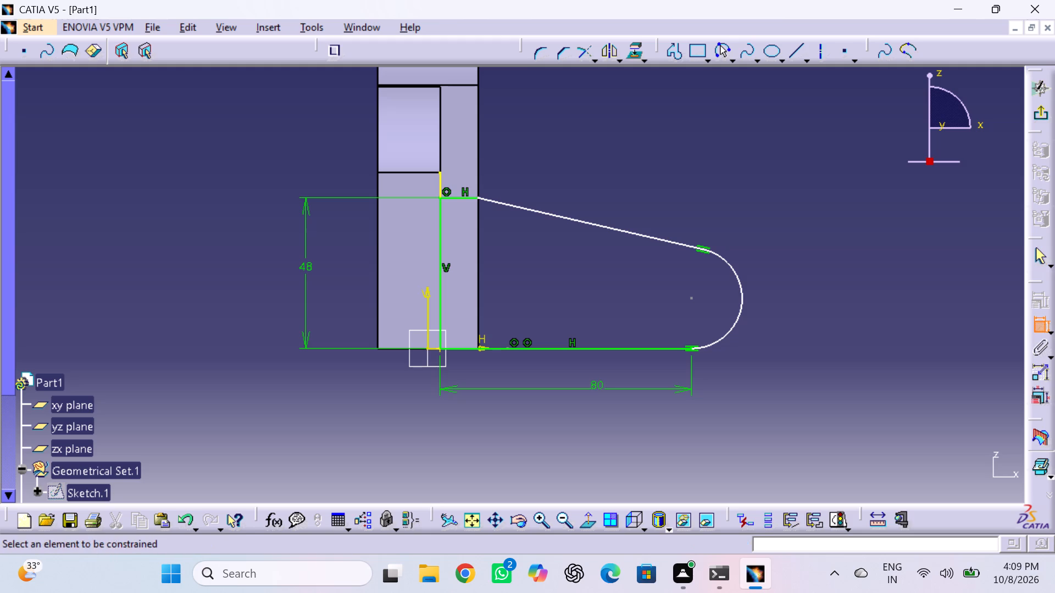
{"action": "double_click", "coordinate": [743, 307]}
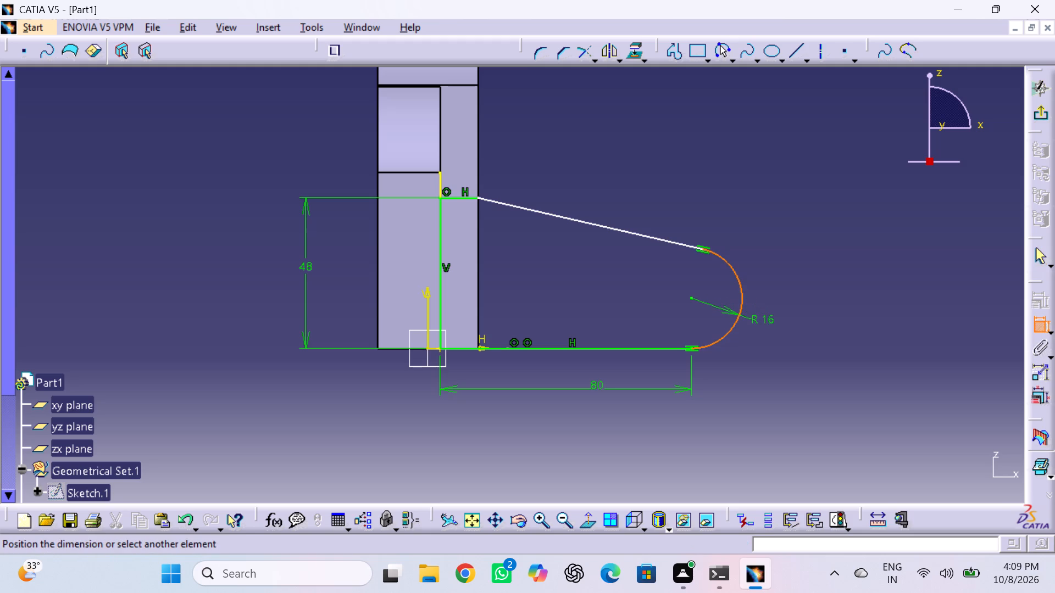
{"action": "left_click", "coordinate": [763, 325]}
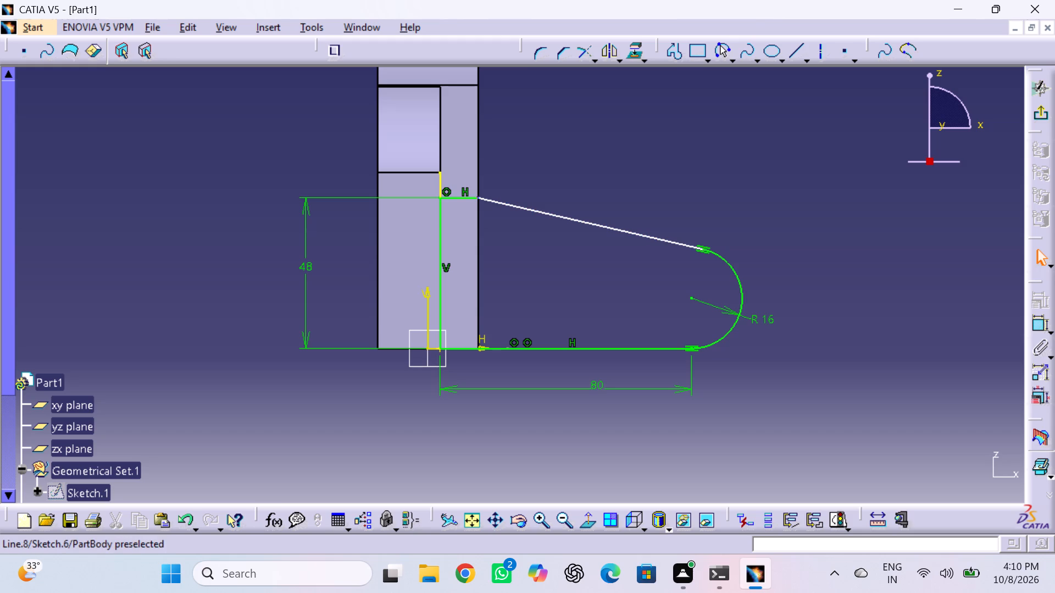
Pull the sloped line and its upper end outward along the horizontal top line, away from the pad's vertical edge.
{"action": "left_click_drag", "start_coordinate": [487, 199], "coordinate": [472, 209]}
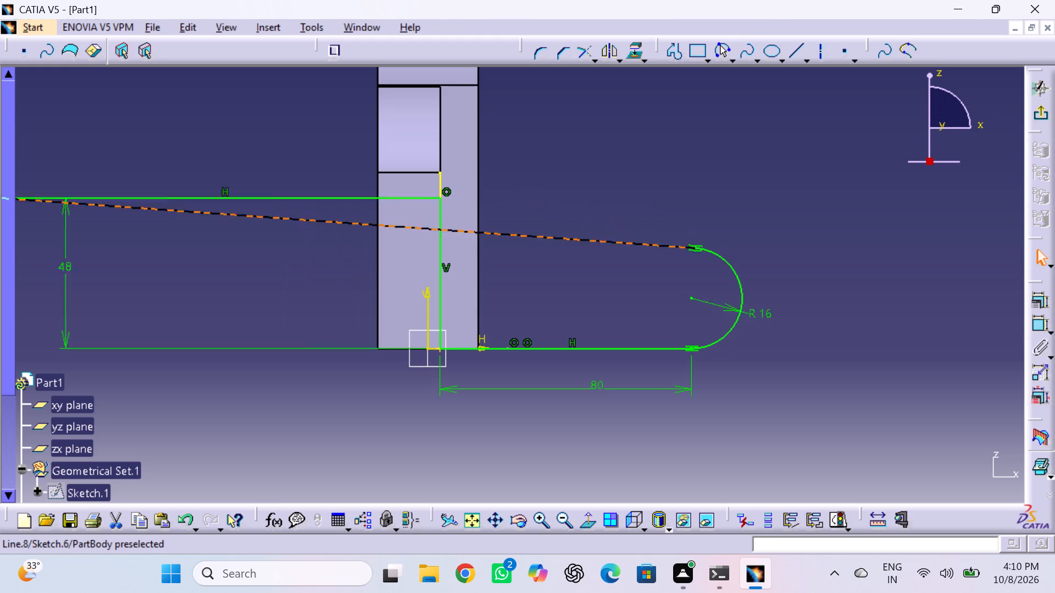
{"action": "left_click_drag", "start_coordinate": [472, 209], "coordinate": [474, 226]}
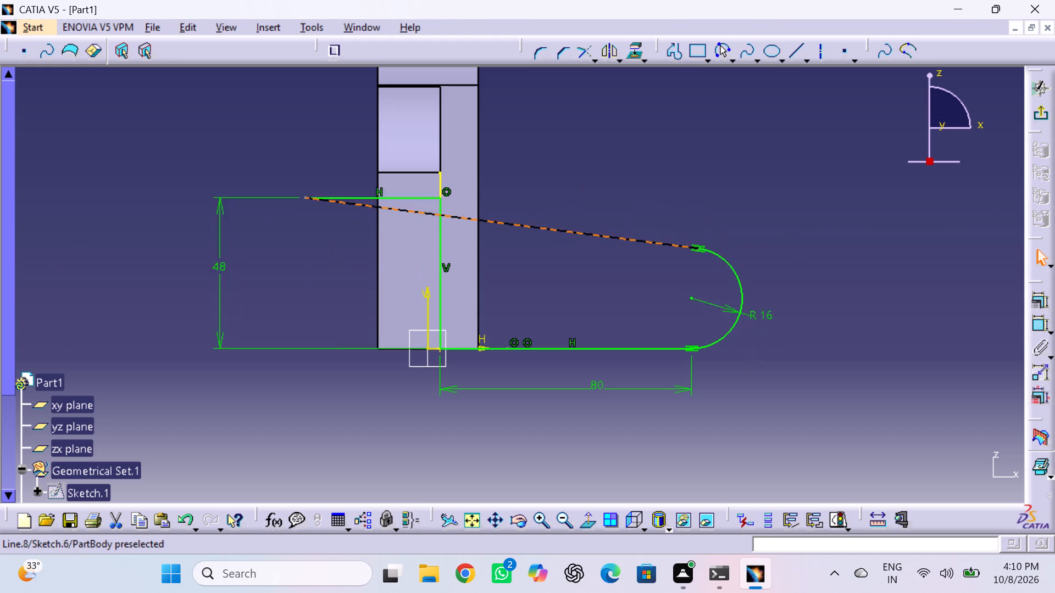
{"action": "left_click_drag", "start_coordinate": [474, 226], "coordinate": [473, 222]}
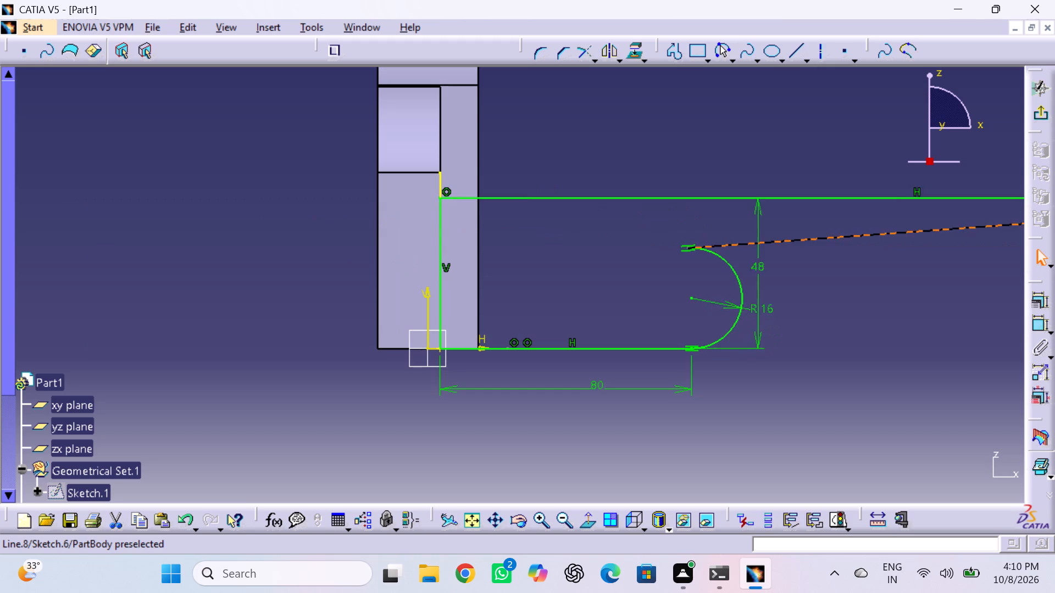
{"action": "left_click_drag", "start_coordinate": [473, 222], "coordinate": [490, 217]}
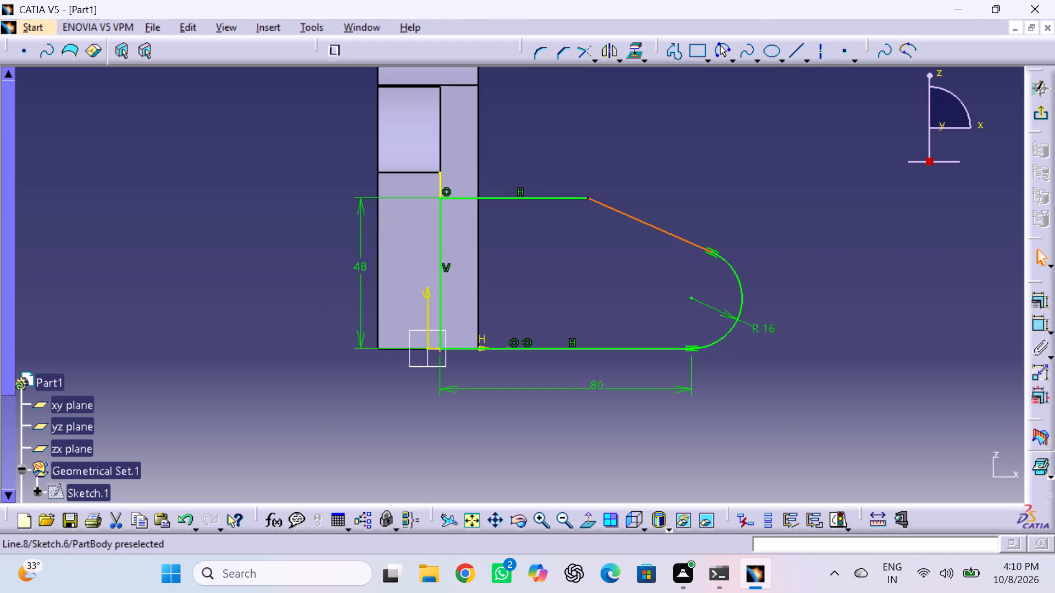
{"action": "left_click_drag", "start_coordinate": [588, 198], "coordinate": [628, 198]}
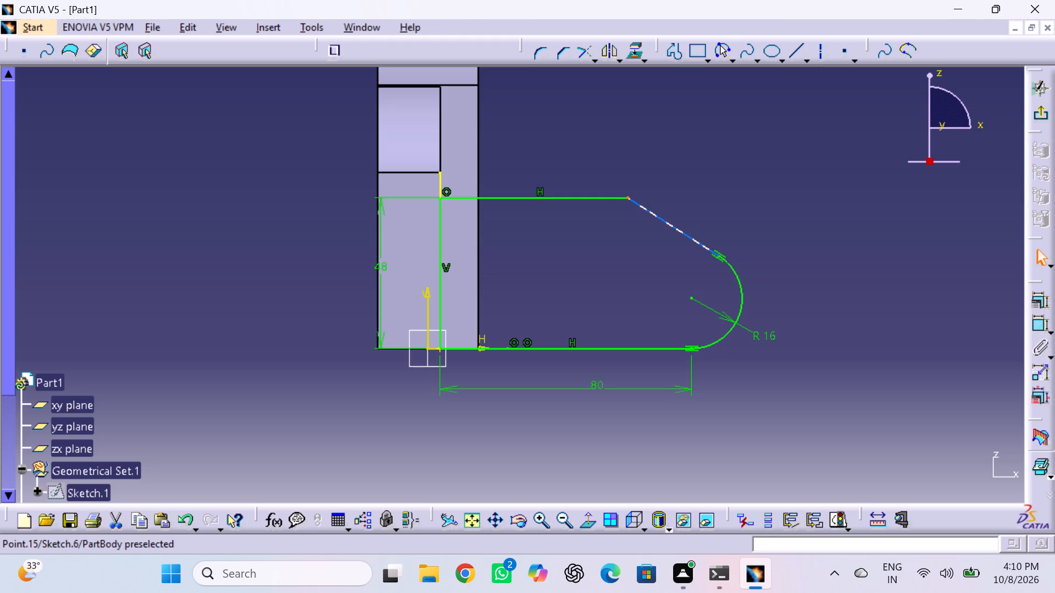
Constrain the sloped line's upper end to be coincident with the pad's outer vertical edge.
{"action": "left_click", "coordinate": [475, 229]}
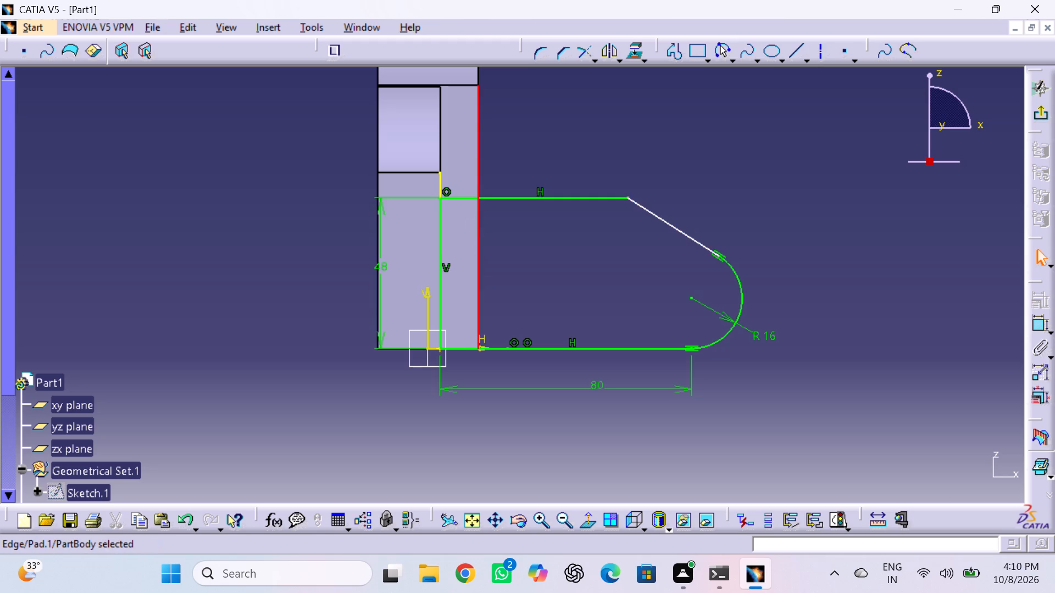
{"action": "left_click", "coordinate": [626, 197], "text": "ctrl"}
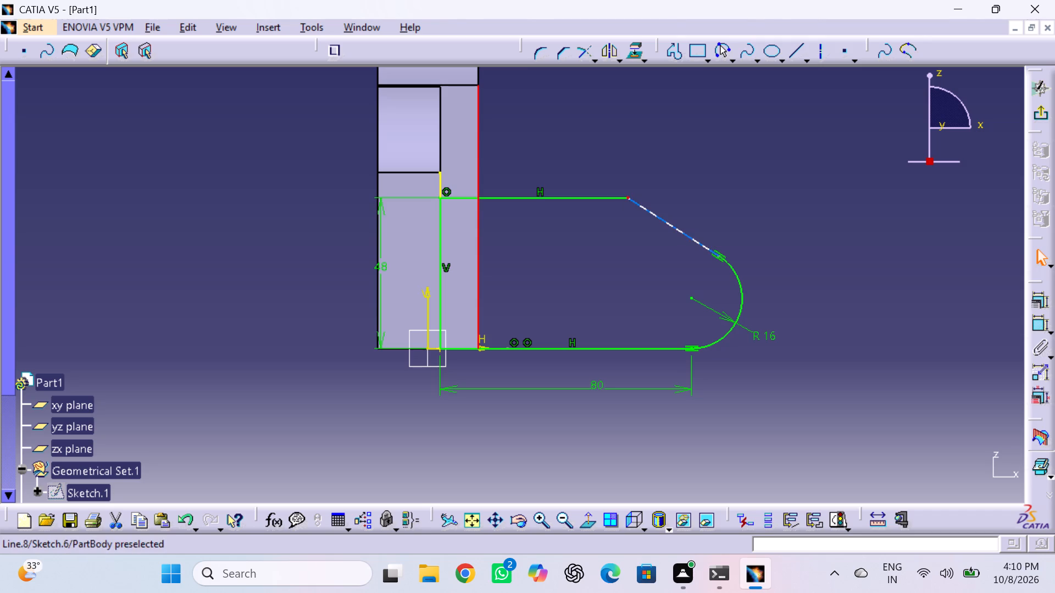
{"action": "left_click", "coordinate": [1046, 302]}
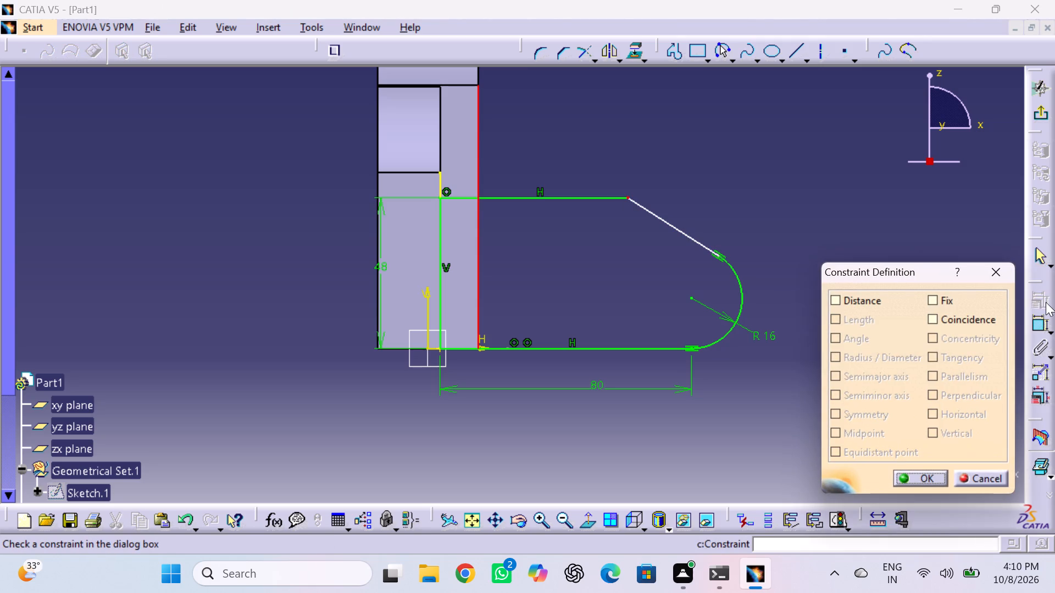
{"action": "left_click", "coordinate": [937, 318]}
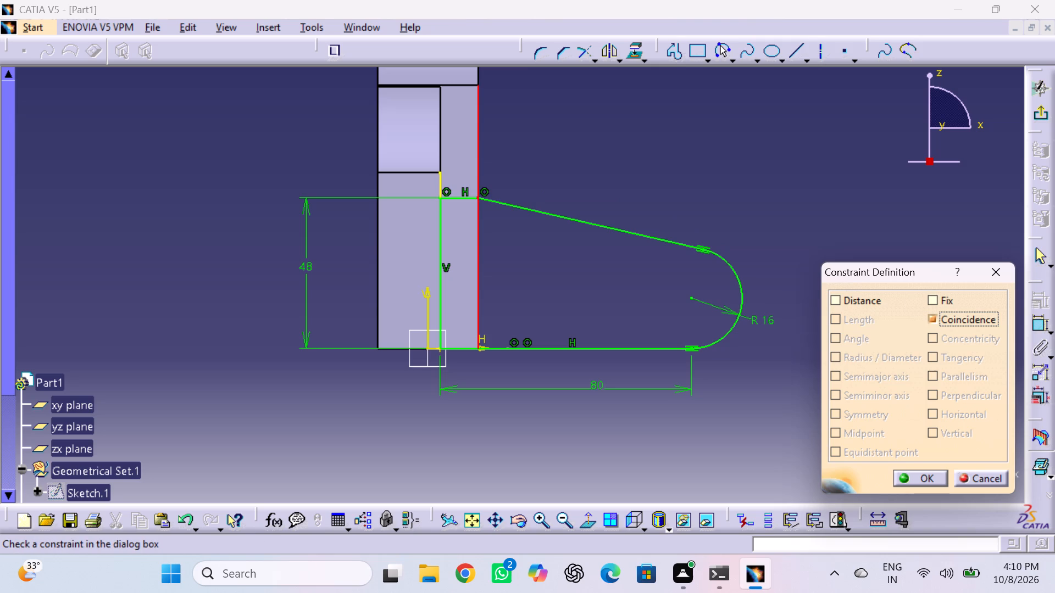
{"action": "left_click", "coordinate": [920, 480]}
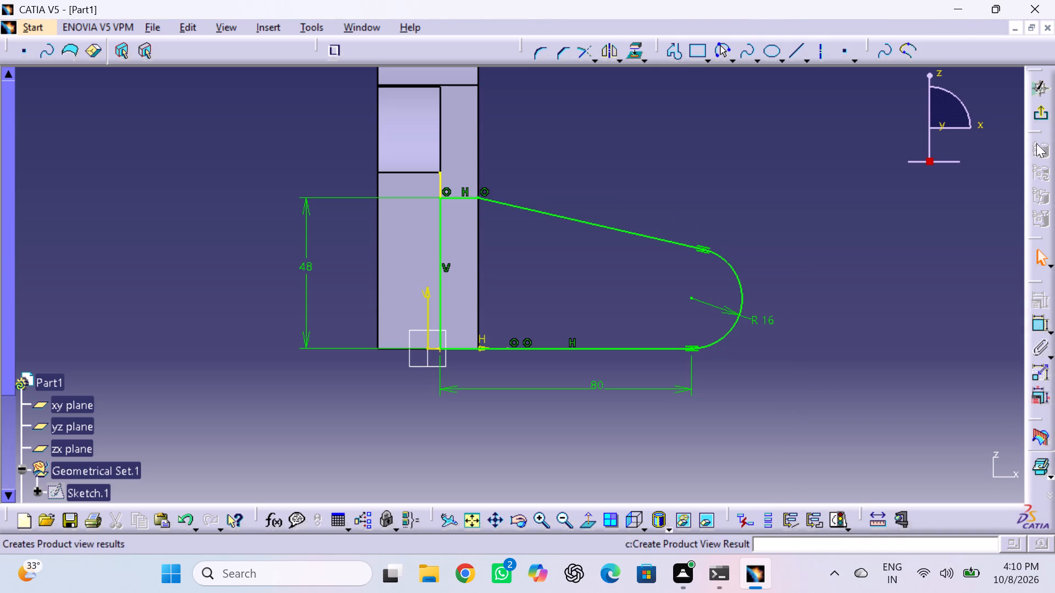
Exit the sketch and examine the rounded side profile against the solid from several angles.
{"action": "left_click", "coordinate": [1042, 114]}
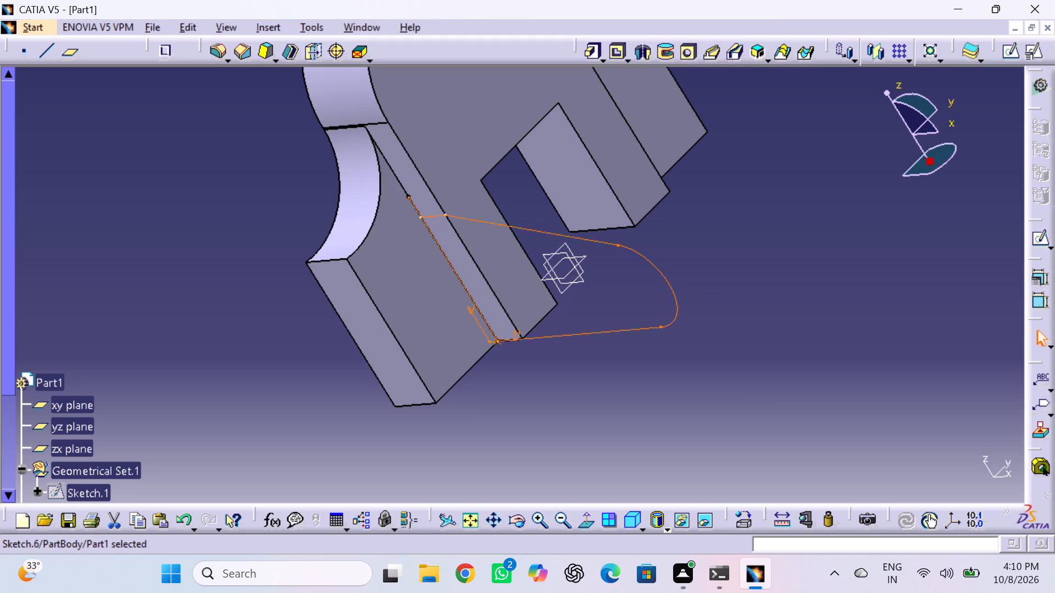
{"action": "left_click", "coordinate": [486, 385]}
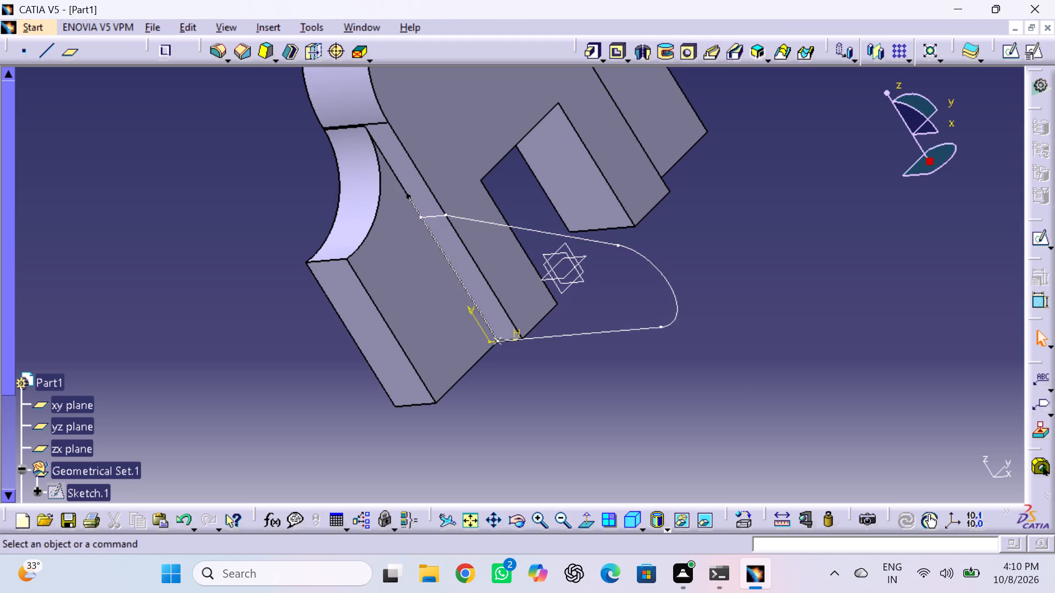
{"action": "left_click", "coordinate": [514, 518]}
{"action": "left_click", "coordinate": [437, 337]}
{"action": "left_click_drag", "start_coordinate": [440, 335], "coordinate": [451, 332]}
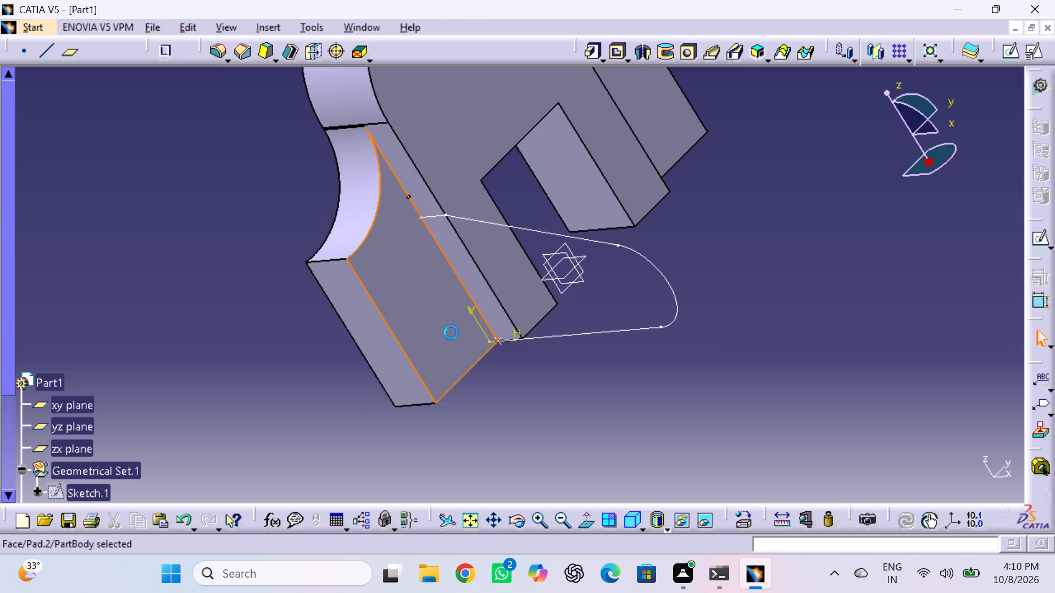
{"action": "left_click_drag", "start_coordinate": [451, 332], "coordinate": [462, 329]}
{"action": "left_click_drag", "start_coordinate": [466, 327], "coordinate": [481, 322]}
{"action": "left_click_drag", "start_coordinate": [645, 331], "coordinate": [709, 323]}
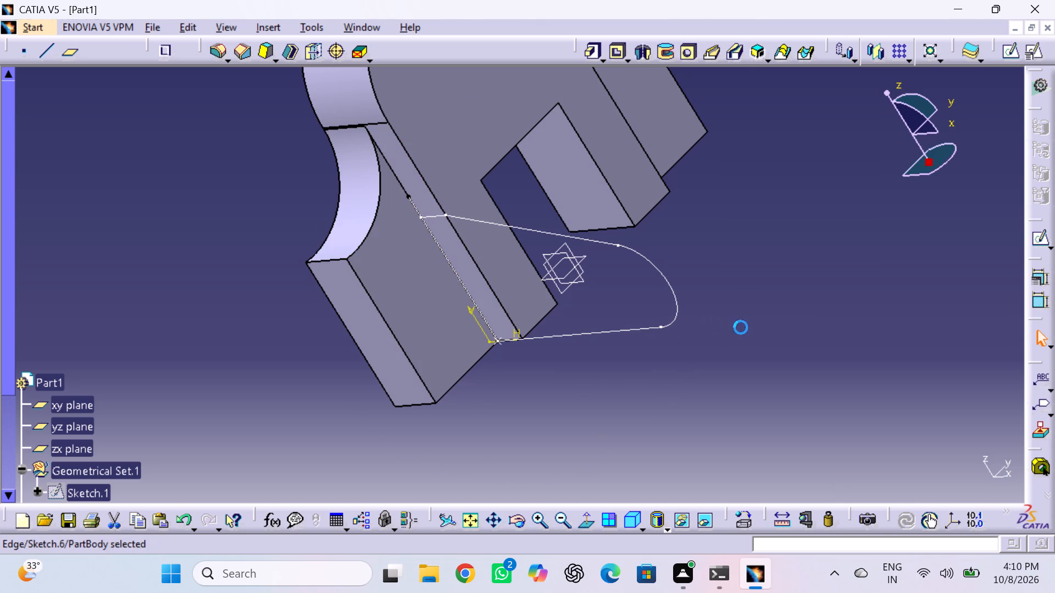
{"action": "left_click_drag", "start_coordinate": [755, 328], "coordinate": [815, 306]}
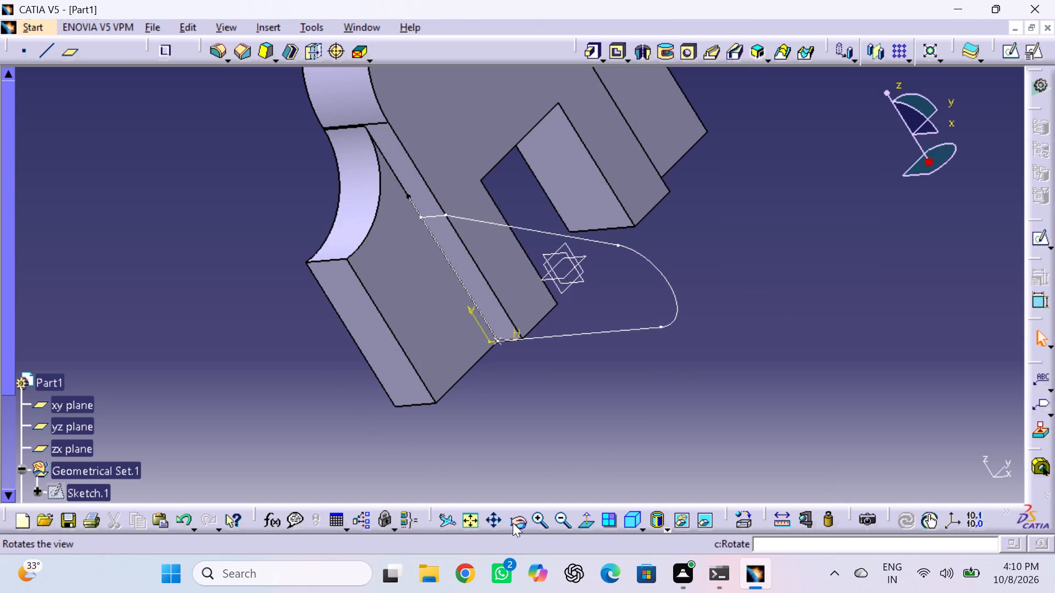
{"action": "left_click", "coordinate": [513, 523]}
{"action": "left_click_drag", "start_coordinate": [659, 377], "coordinate": [740, 361]}
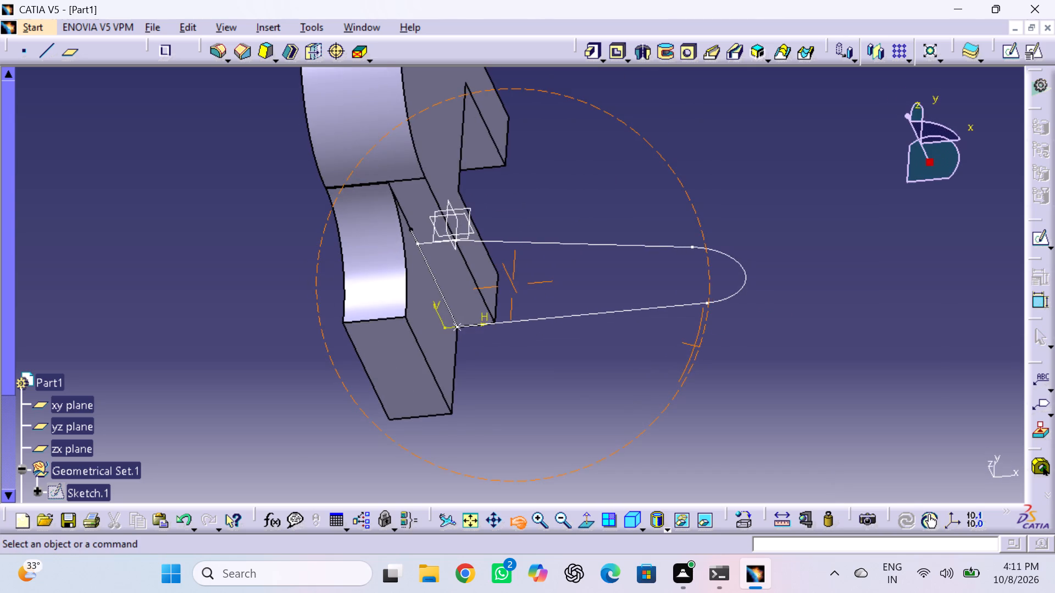
{"action": "left_click_drag", "start_coordinate": [740, 361], "coordinate": [675, 401]}
{"action": "left_click", "coordinate": [675, 401]}
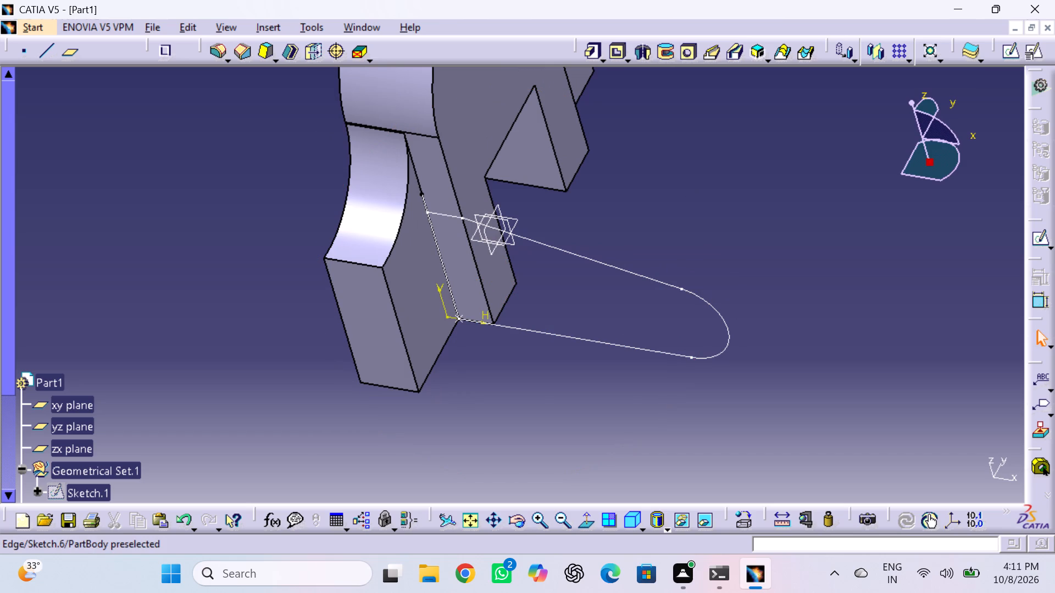
Reopen Sketch.6, the rounded side profile, for editing.
{"action": "scroll", "coordinate": [179, 309], "scroll_direction": "down", "scroll_amount": 4}
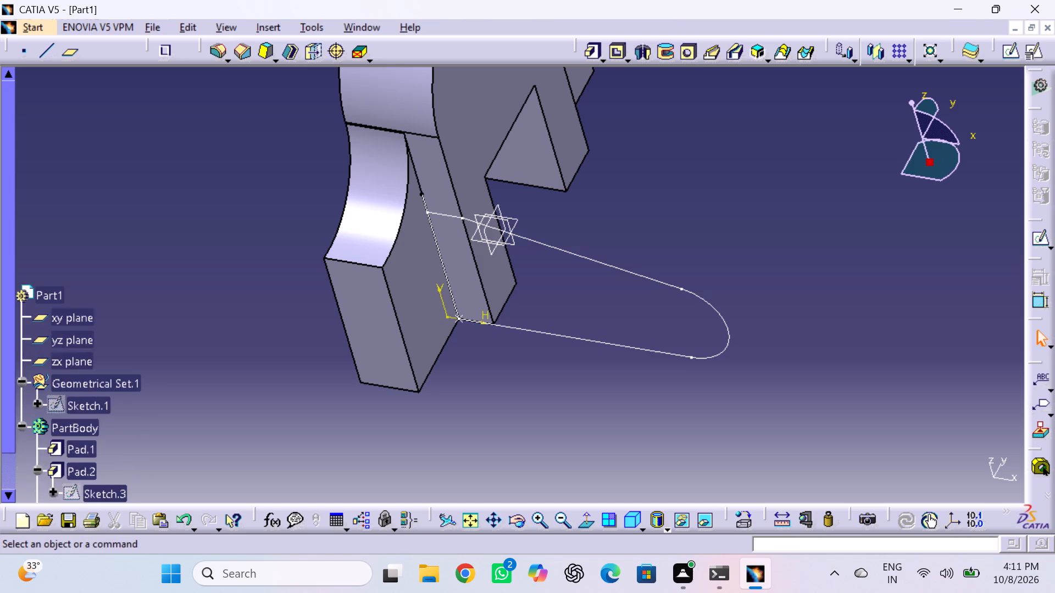
{"action": "scroll", "coordinate": [179, 309], "scroll_direction": "down", "scroll_amount": 3}
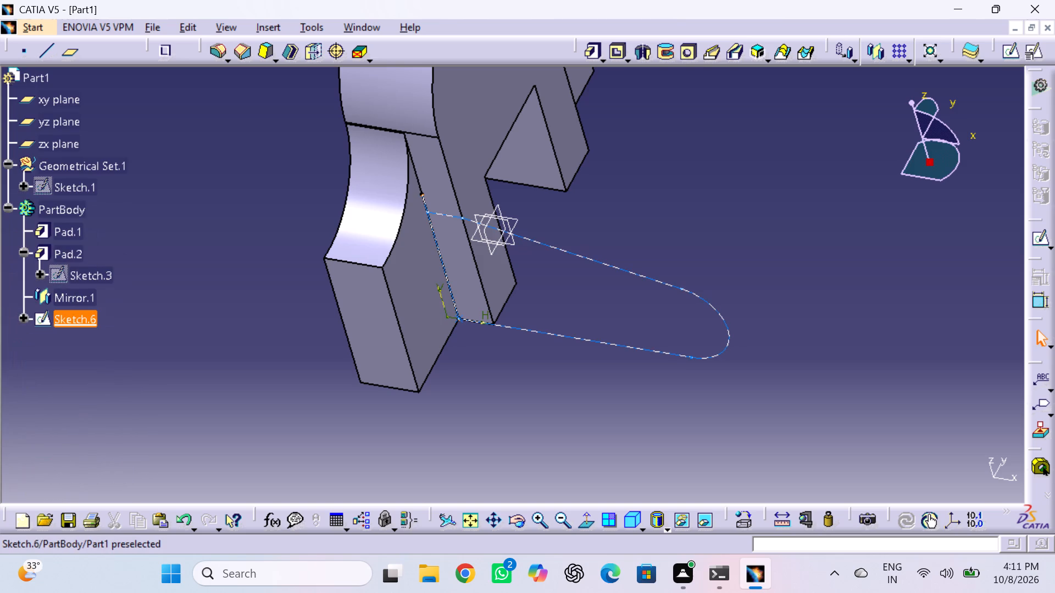
{"action": "left_click", "coordinate": [86, 313]}
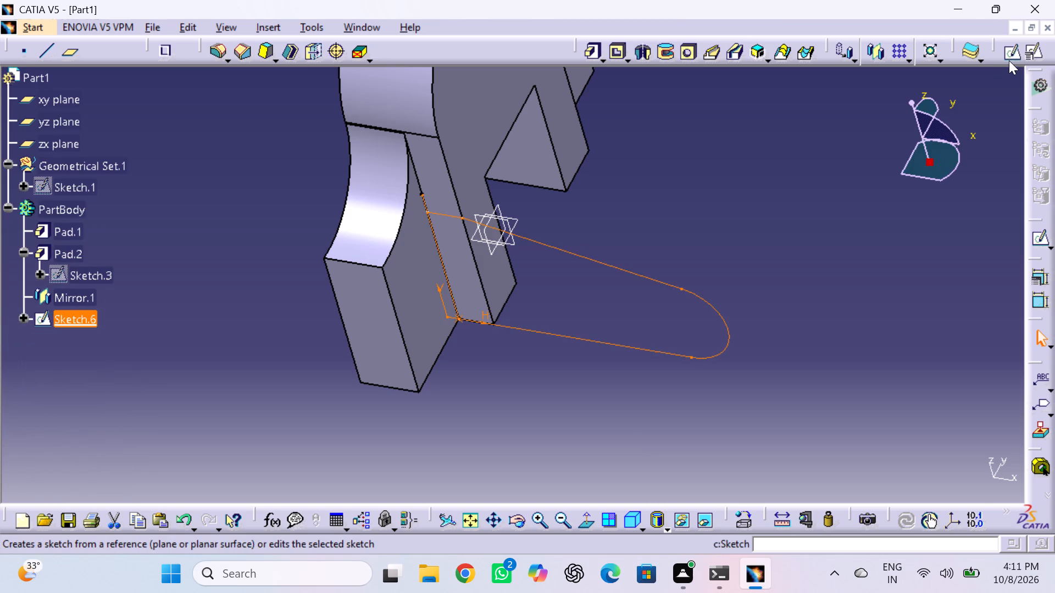
{"action": "left_click", "coordinate": [1013, 44]}
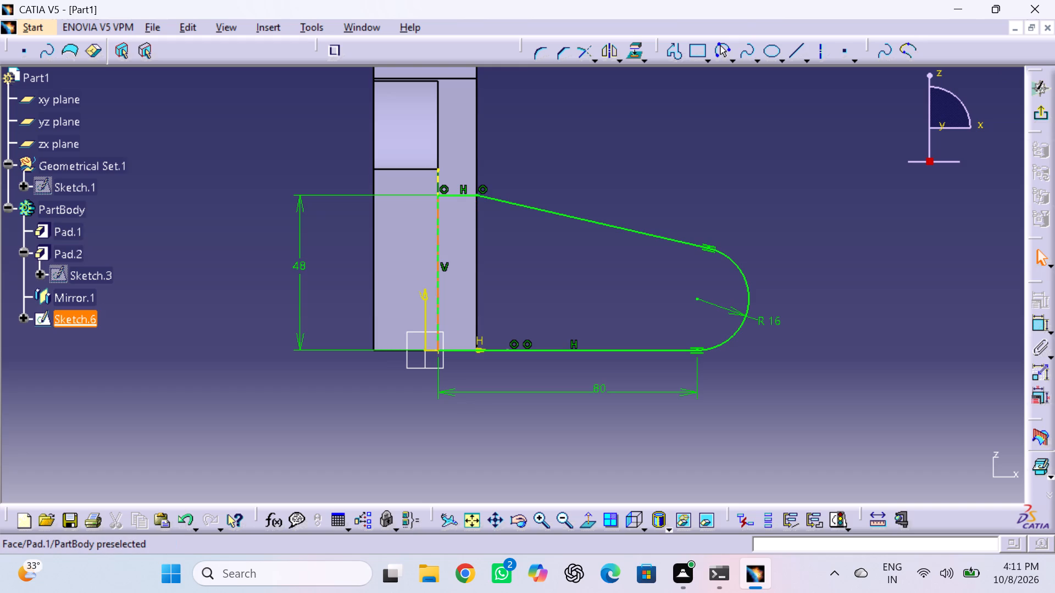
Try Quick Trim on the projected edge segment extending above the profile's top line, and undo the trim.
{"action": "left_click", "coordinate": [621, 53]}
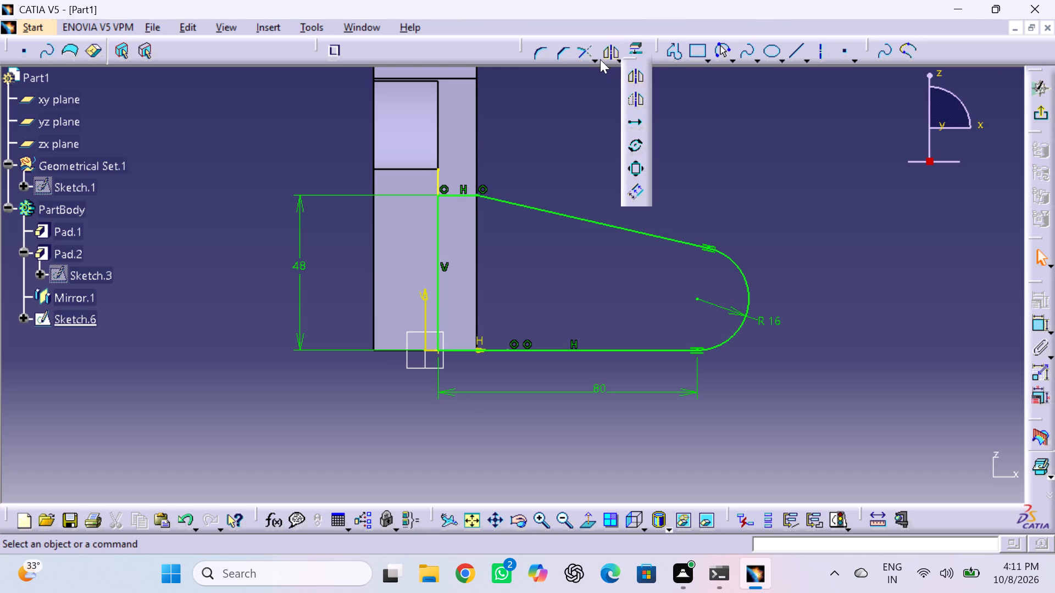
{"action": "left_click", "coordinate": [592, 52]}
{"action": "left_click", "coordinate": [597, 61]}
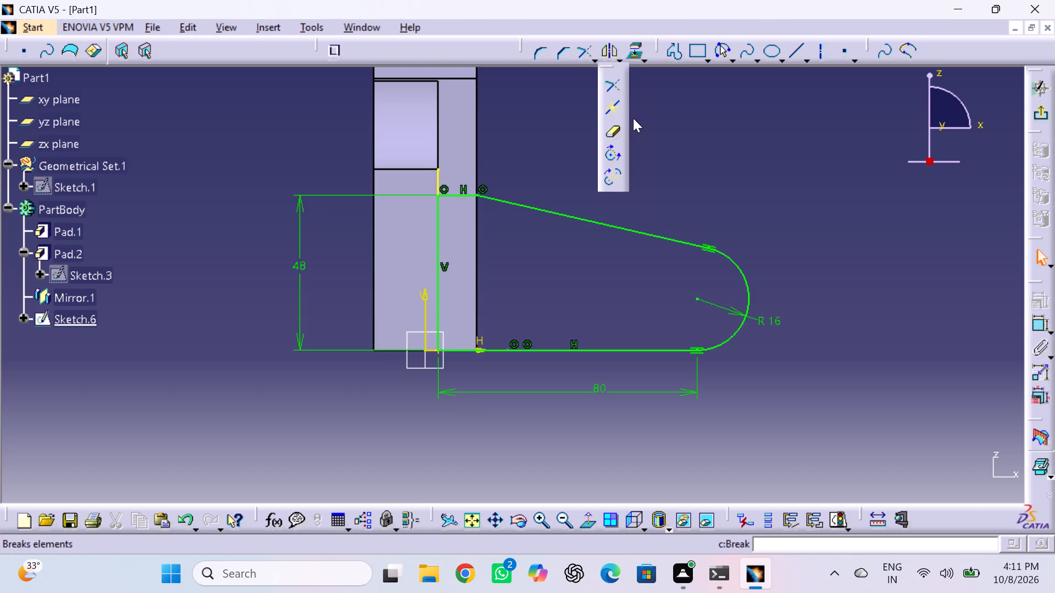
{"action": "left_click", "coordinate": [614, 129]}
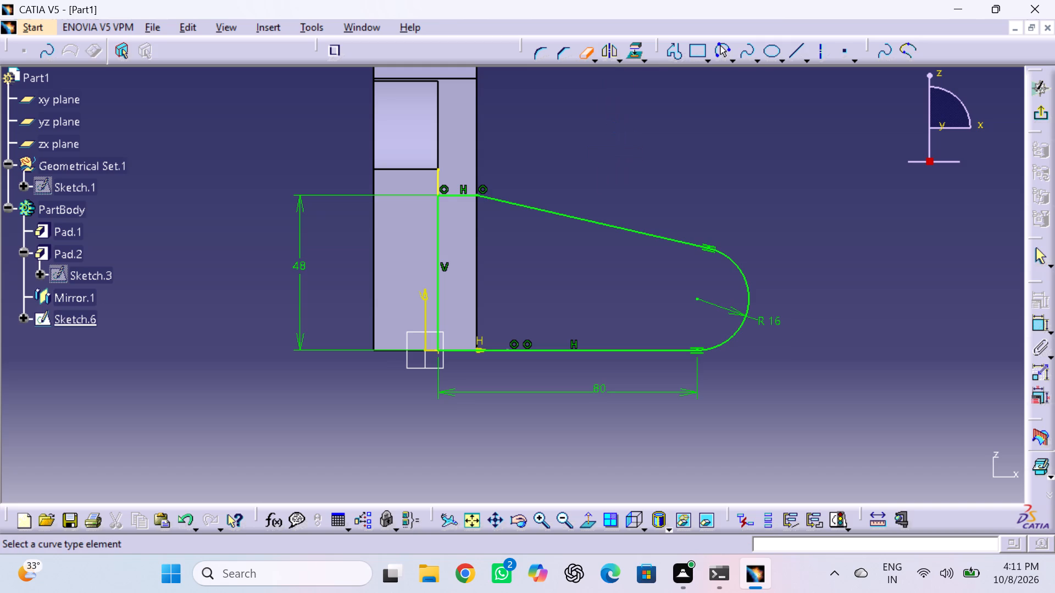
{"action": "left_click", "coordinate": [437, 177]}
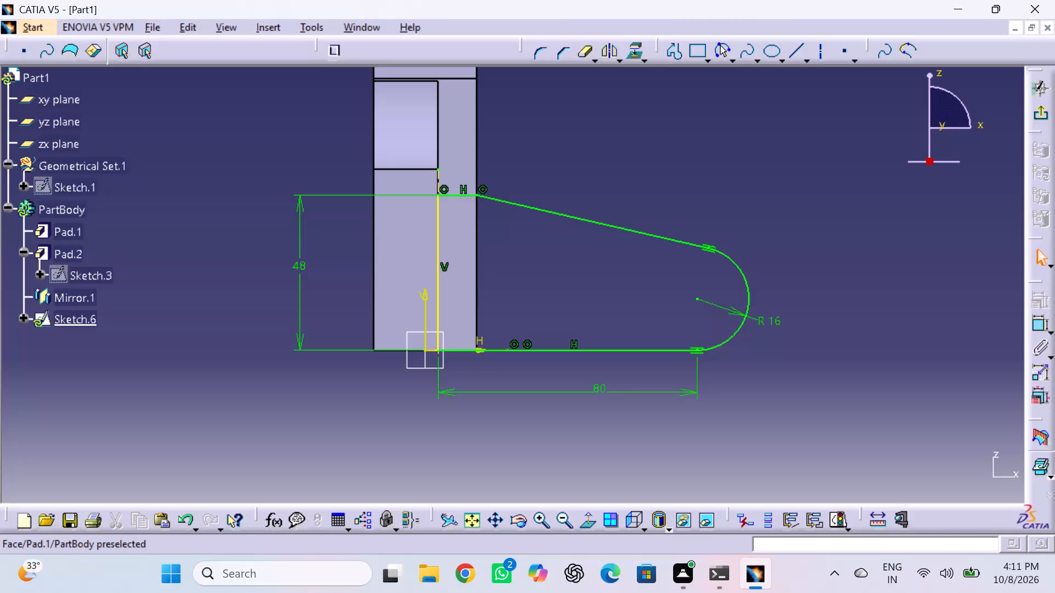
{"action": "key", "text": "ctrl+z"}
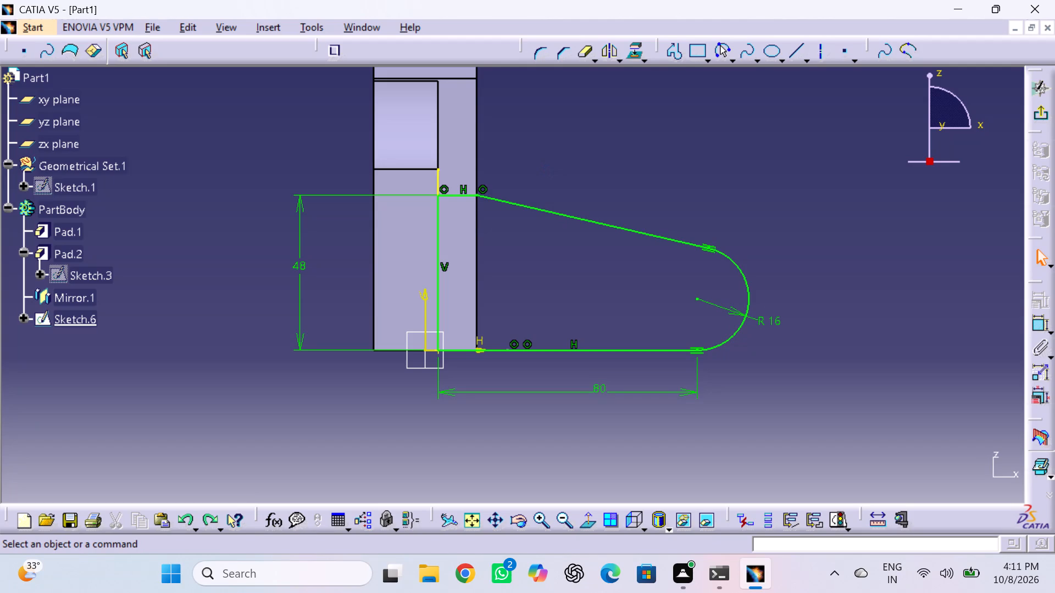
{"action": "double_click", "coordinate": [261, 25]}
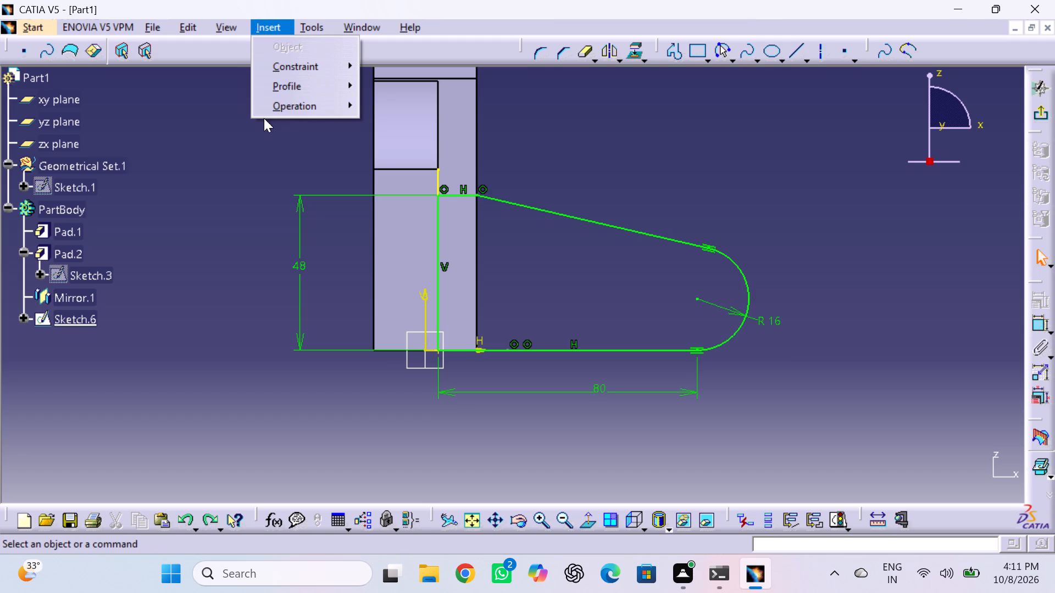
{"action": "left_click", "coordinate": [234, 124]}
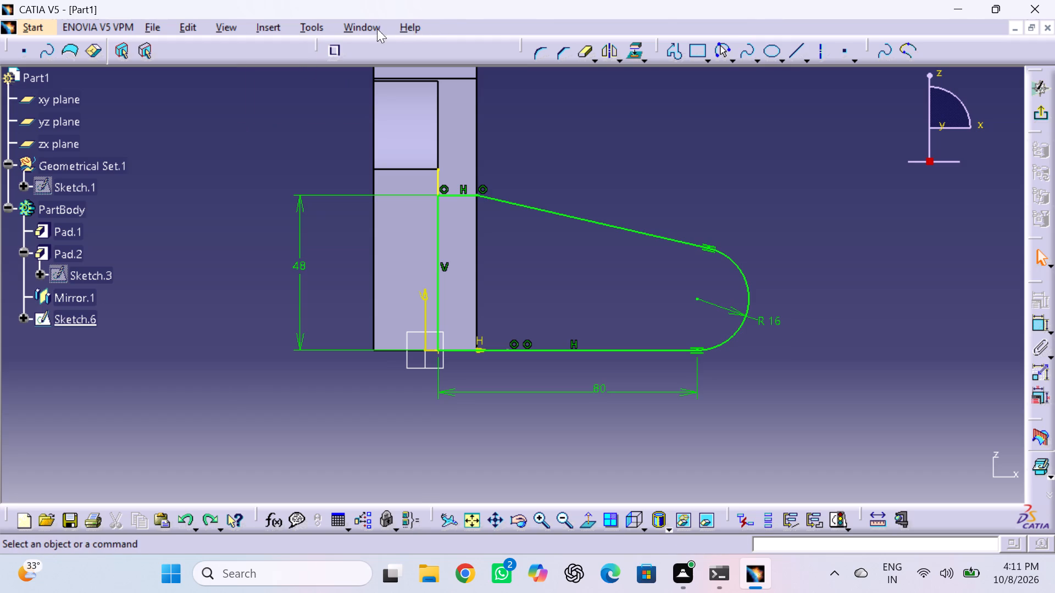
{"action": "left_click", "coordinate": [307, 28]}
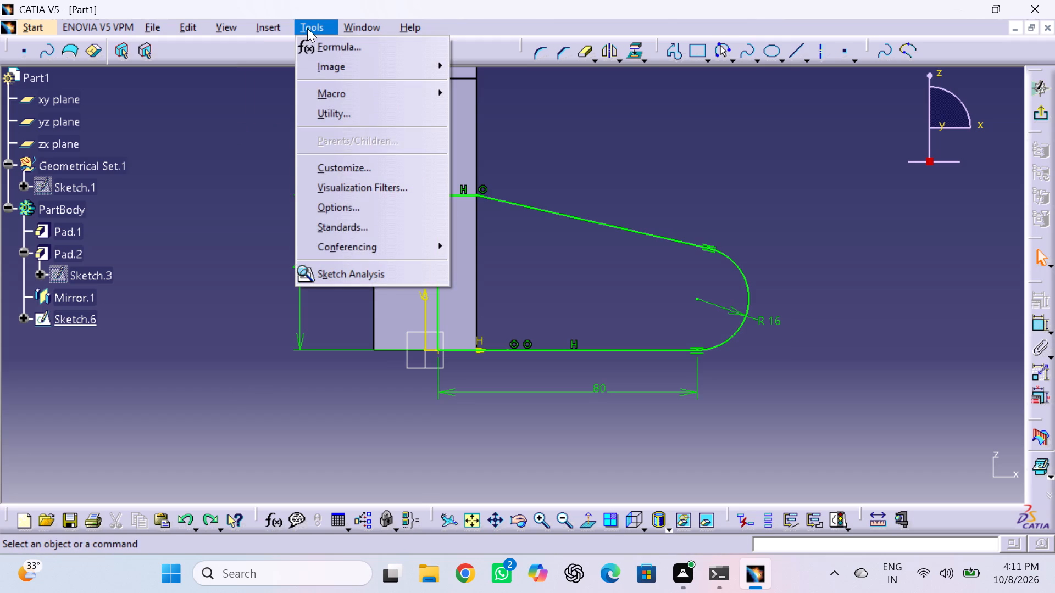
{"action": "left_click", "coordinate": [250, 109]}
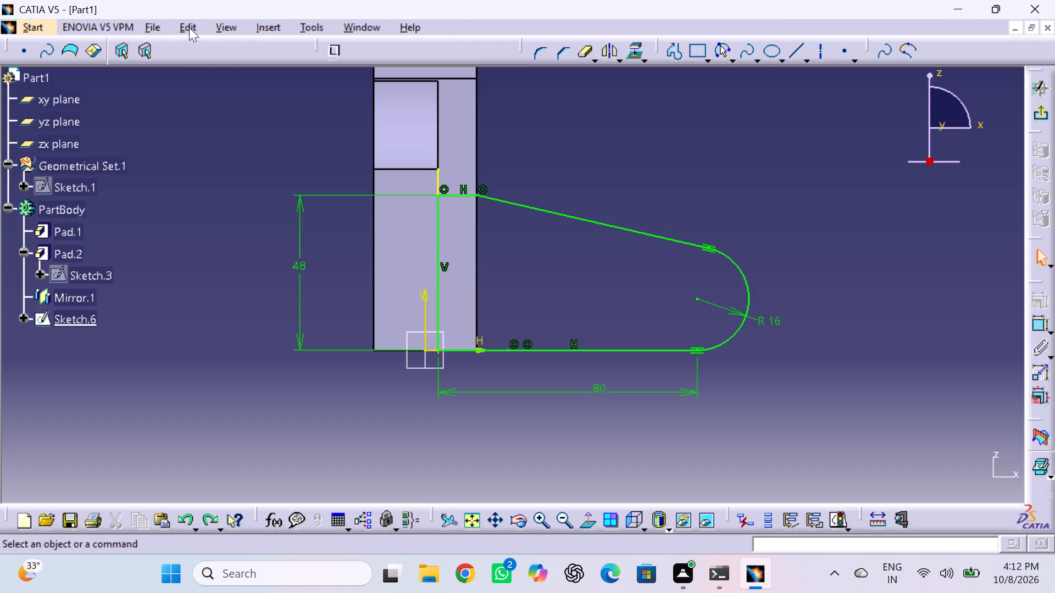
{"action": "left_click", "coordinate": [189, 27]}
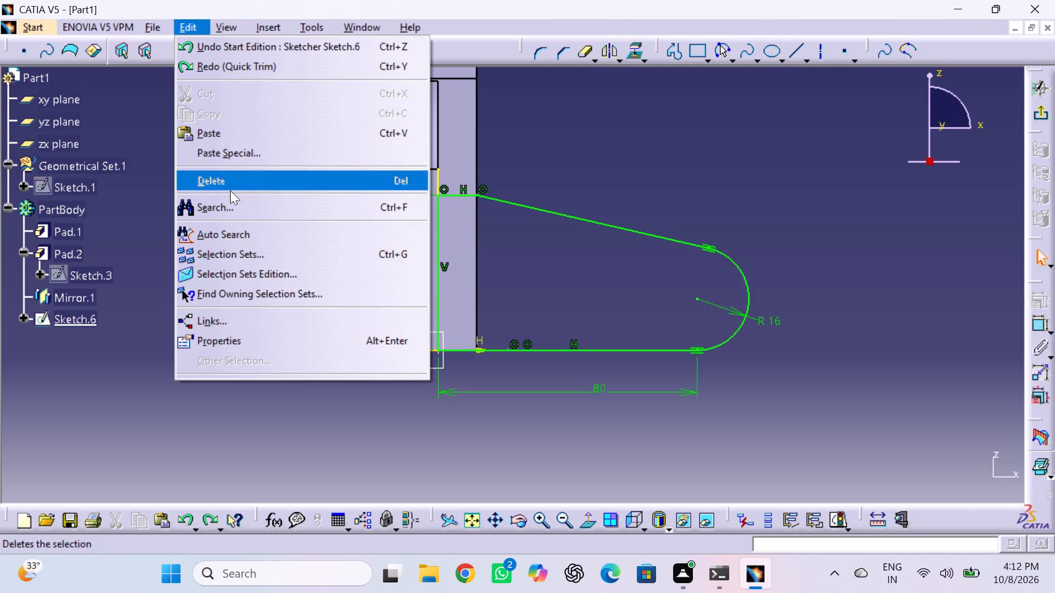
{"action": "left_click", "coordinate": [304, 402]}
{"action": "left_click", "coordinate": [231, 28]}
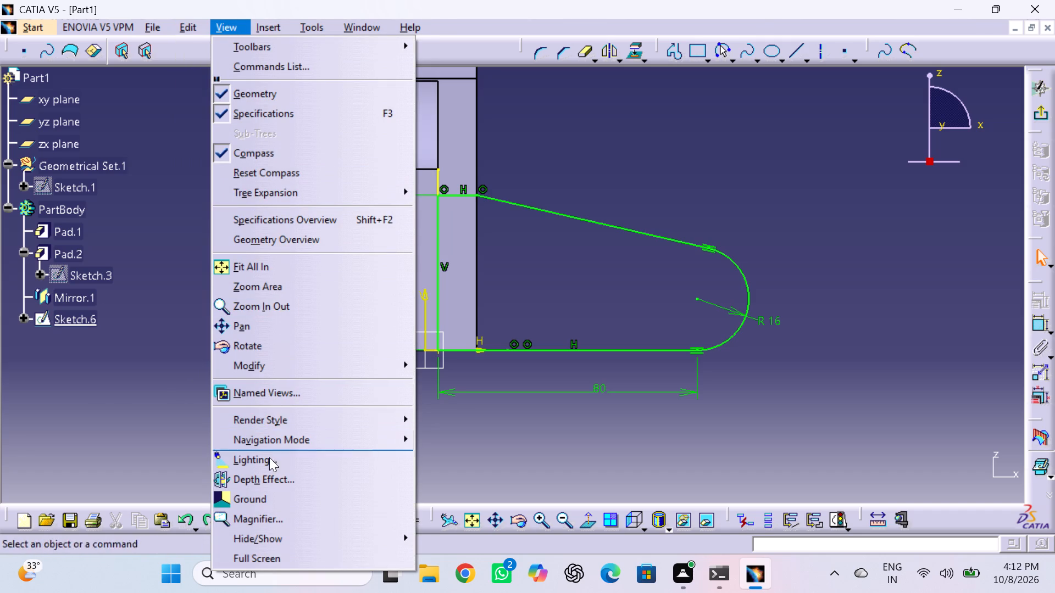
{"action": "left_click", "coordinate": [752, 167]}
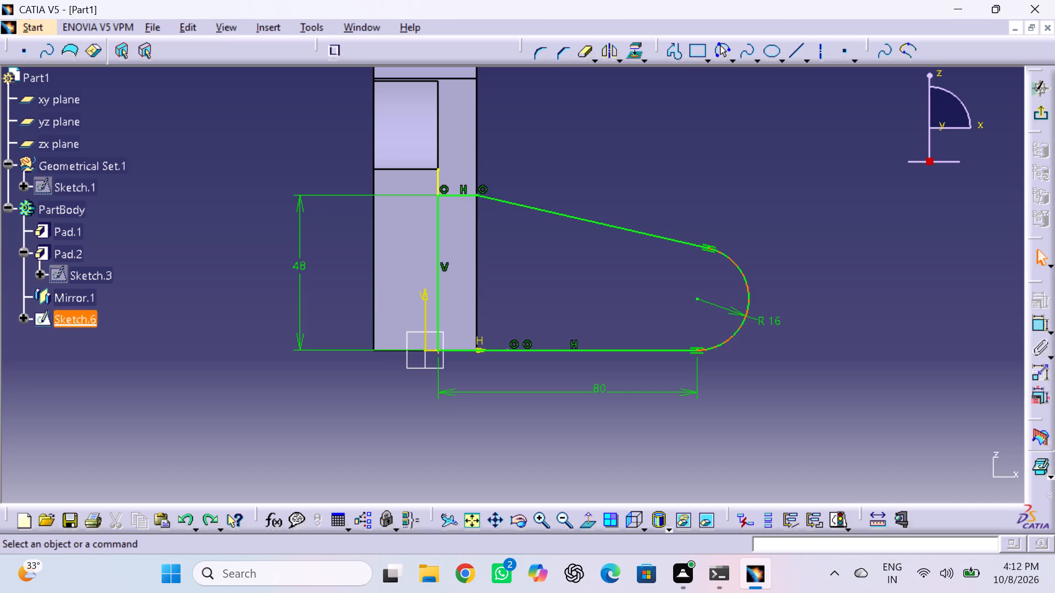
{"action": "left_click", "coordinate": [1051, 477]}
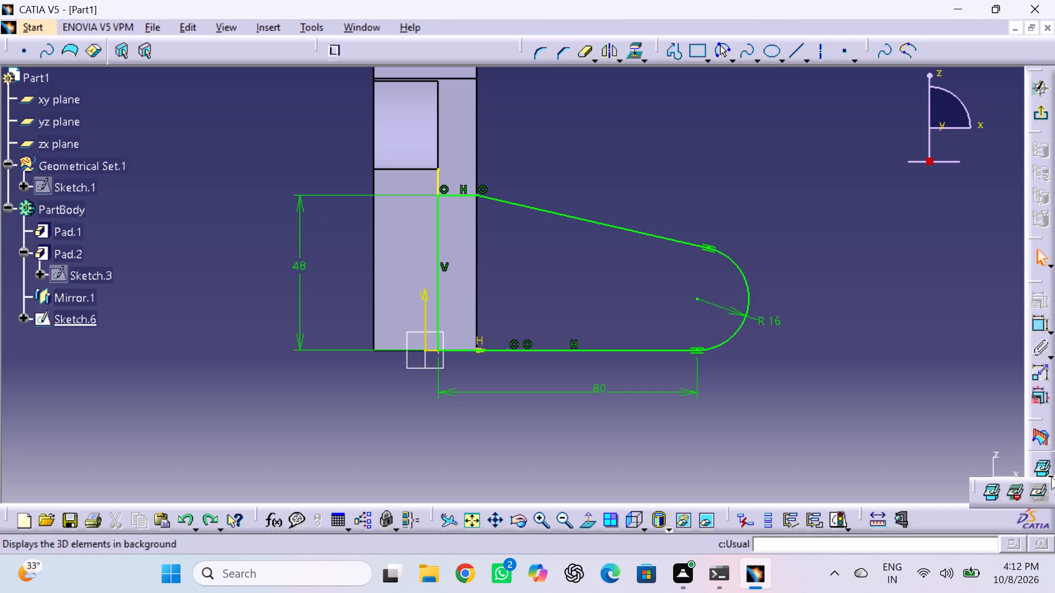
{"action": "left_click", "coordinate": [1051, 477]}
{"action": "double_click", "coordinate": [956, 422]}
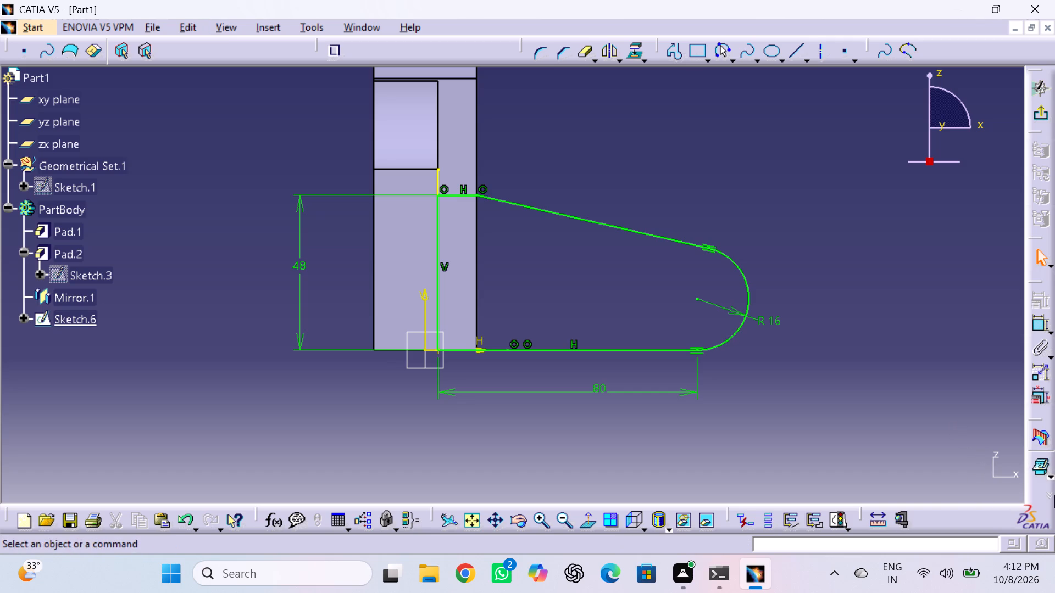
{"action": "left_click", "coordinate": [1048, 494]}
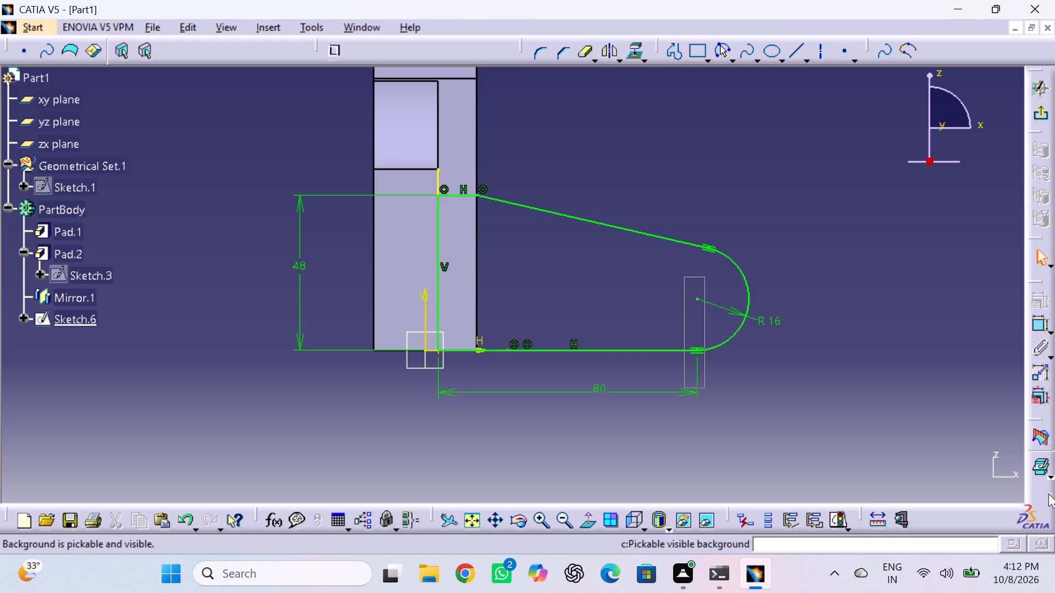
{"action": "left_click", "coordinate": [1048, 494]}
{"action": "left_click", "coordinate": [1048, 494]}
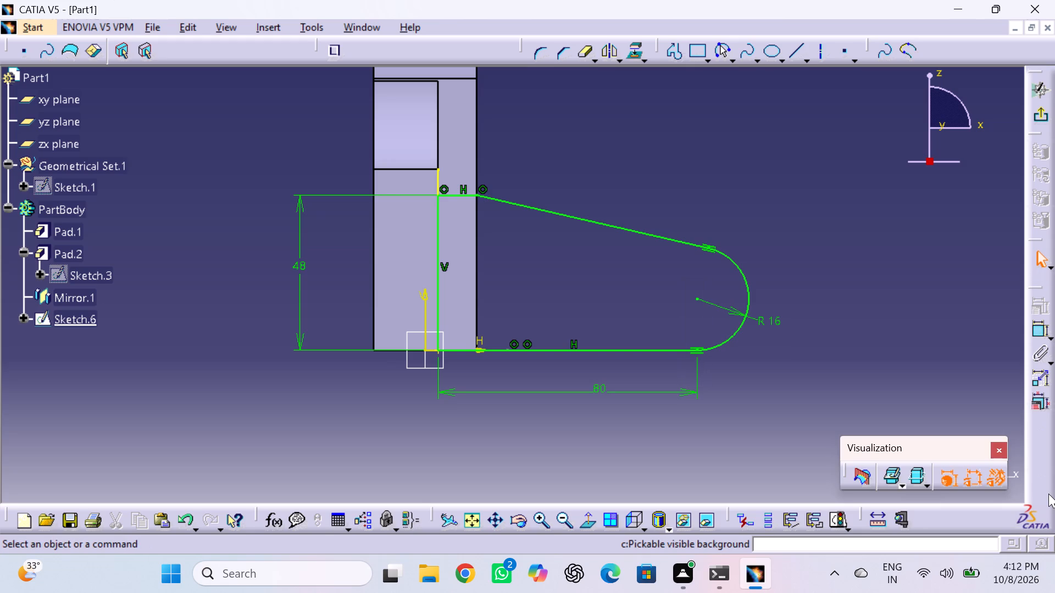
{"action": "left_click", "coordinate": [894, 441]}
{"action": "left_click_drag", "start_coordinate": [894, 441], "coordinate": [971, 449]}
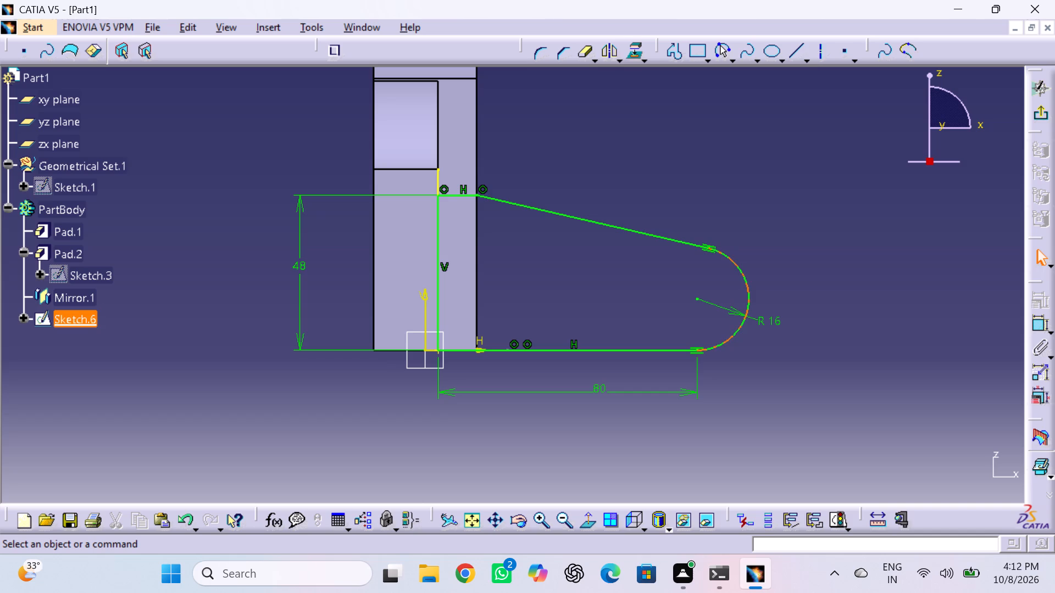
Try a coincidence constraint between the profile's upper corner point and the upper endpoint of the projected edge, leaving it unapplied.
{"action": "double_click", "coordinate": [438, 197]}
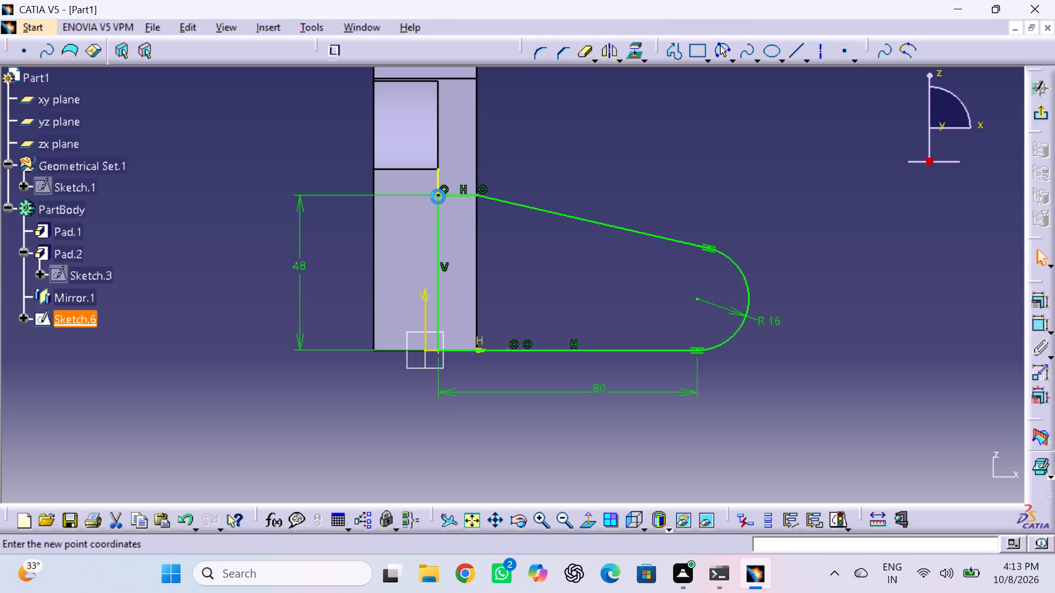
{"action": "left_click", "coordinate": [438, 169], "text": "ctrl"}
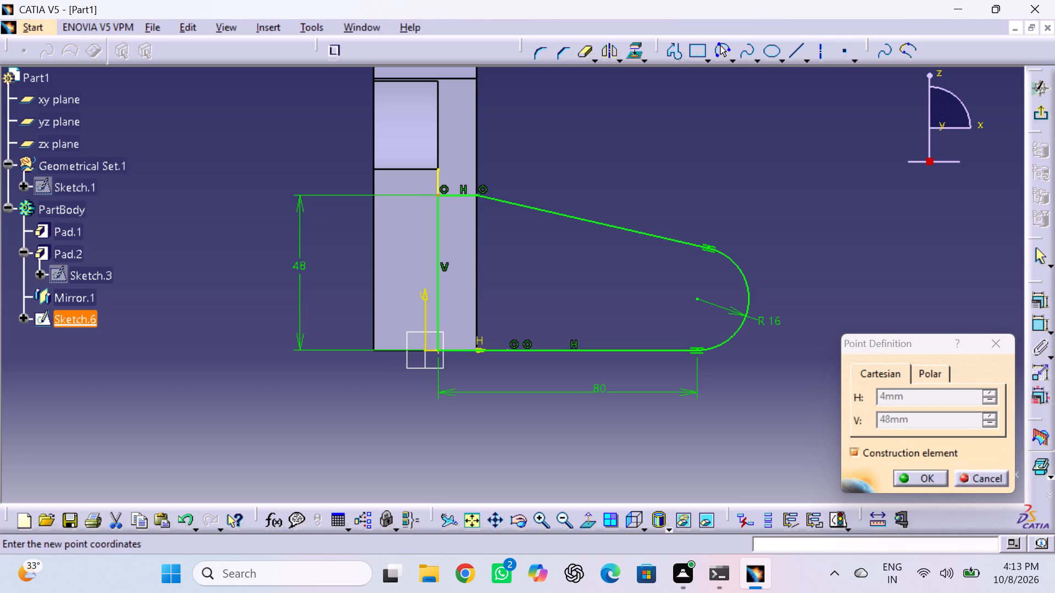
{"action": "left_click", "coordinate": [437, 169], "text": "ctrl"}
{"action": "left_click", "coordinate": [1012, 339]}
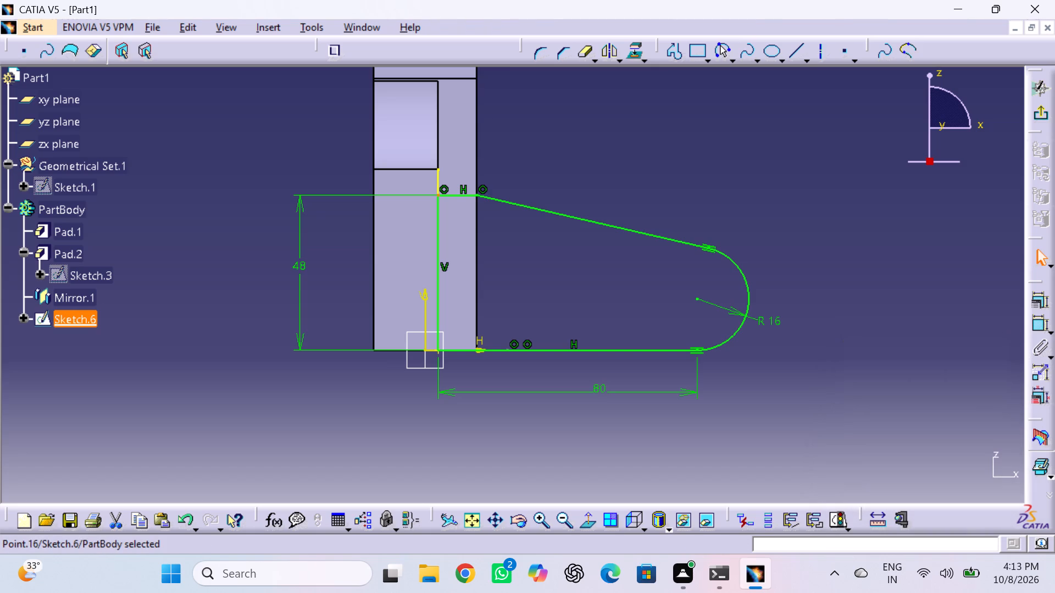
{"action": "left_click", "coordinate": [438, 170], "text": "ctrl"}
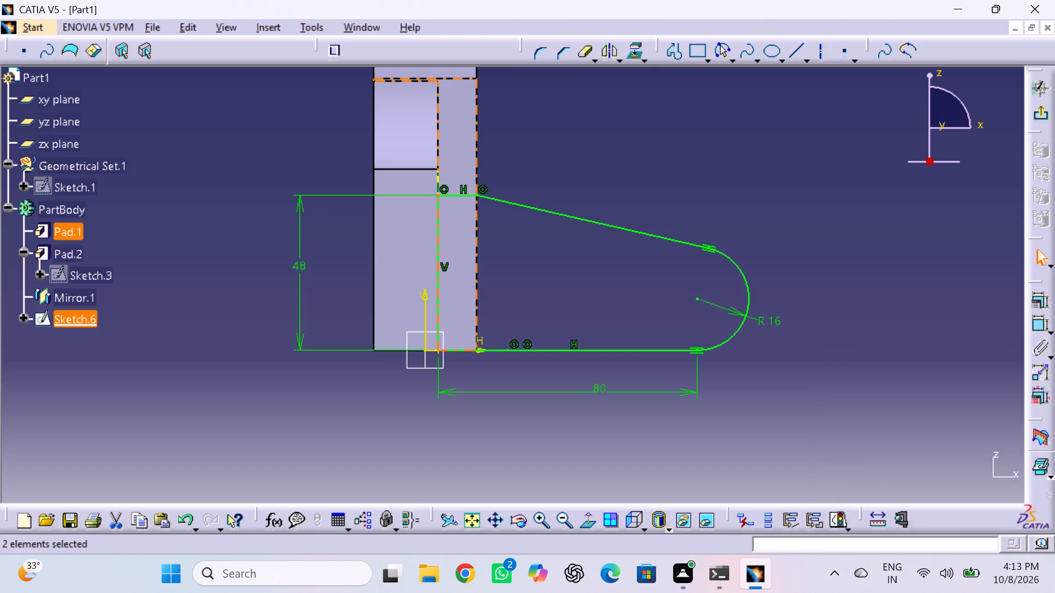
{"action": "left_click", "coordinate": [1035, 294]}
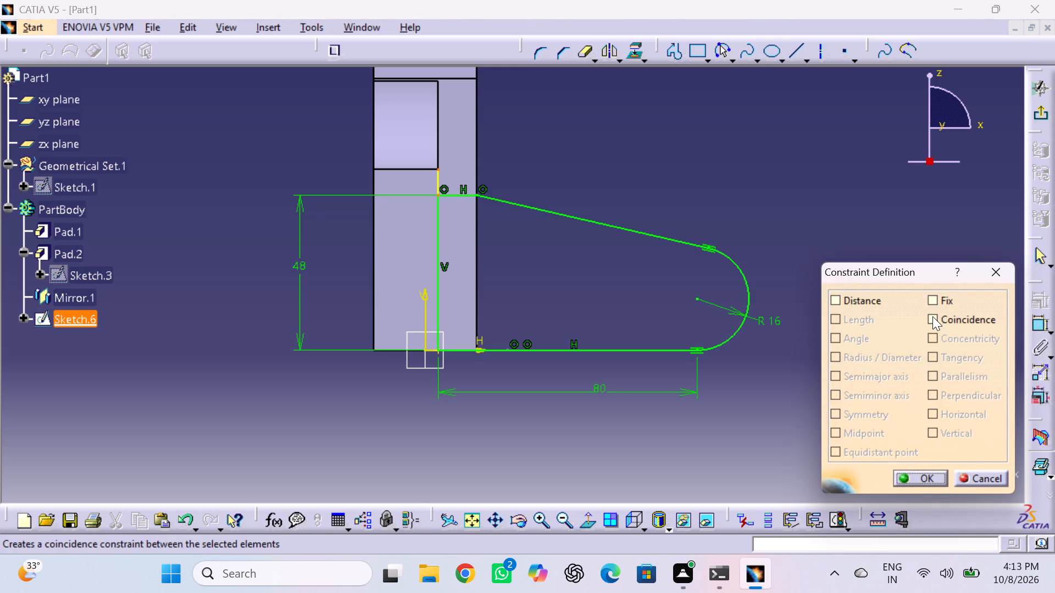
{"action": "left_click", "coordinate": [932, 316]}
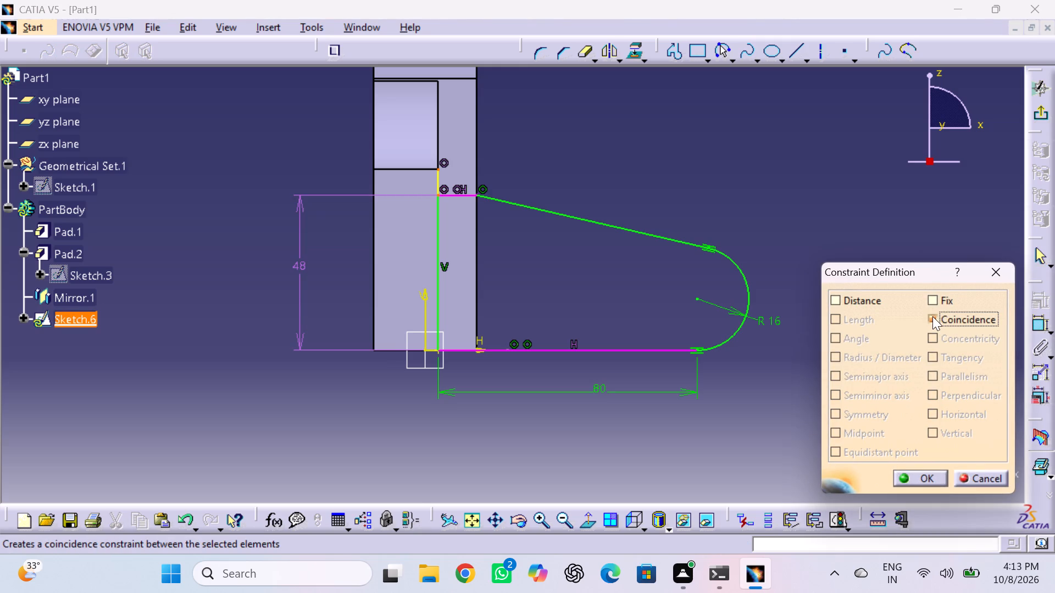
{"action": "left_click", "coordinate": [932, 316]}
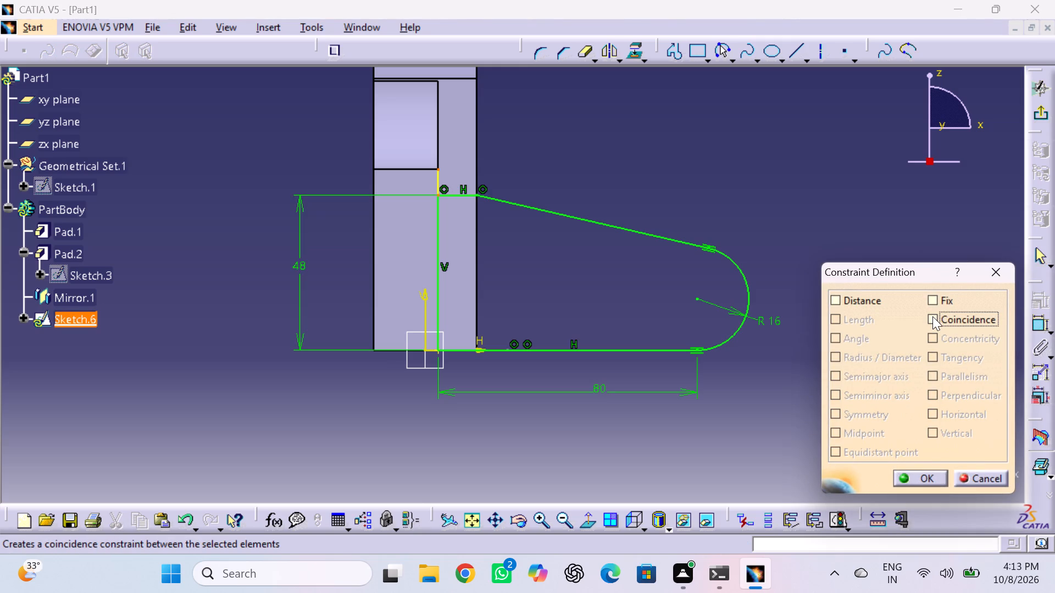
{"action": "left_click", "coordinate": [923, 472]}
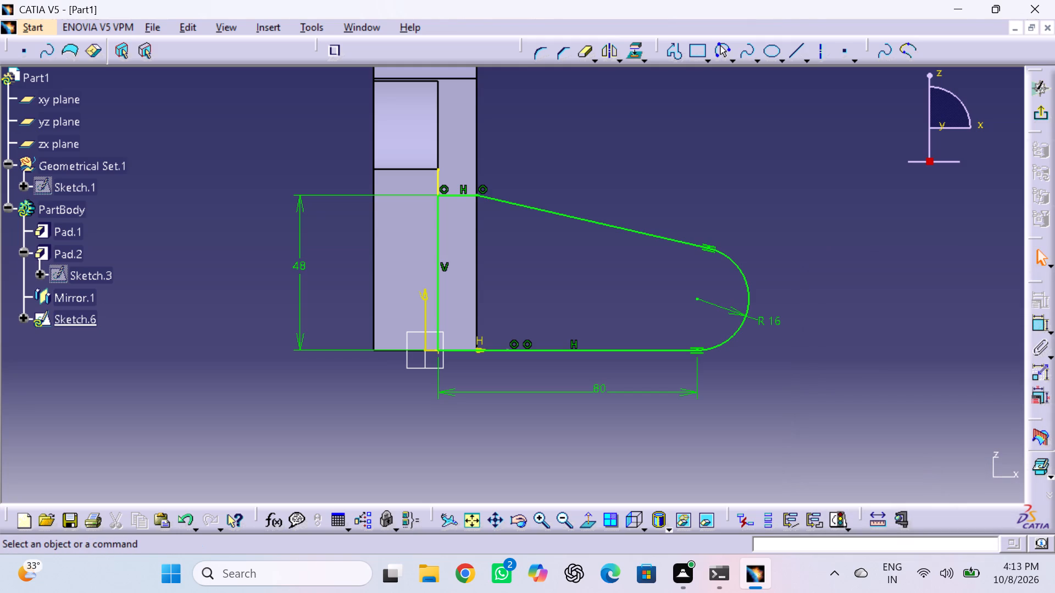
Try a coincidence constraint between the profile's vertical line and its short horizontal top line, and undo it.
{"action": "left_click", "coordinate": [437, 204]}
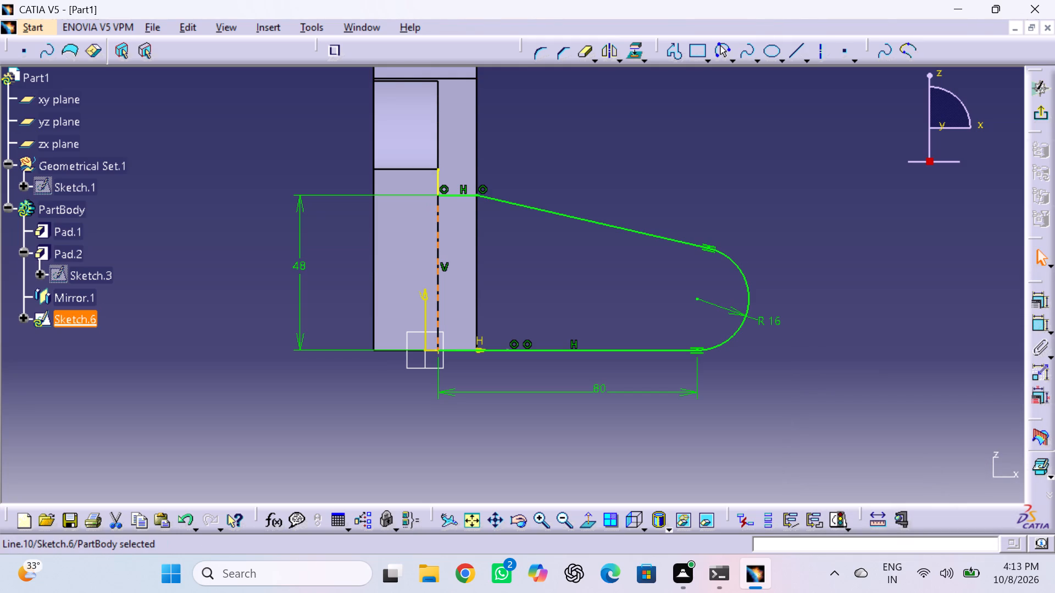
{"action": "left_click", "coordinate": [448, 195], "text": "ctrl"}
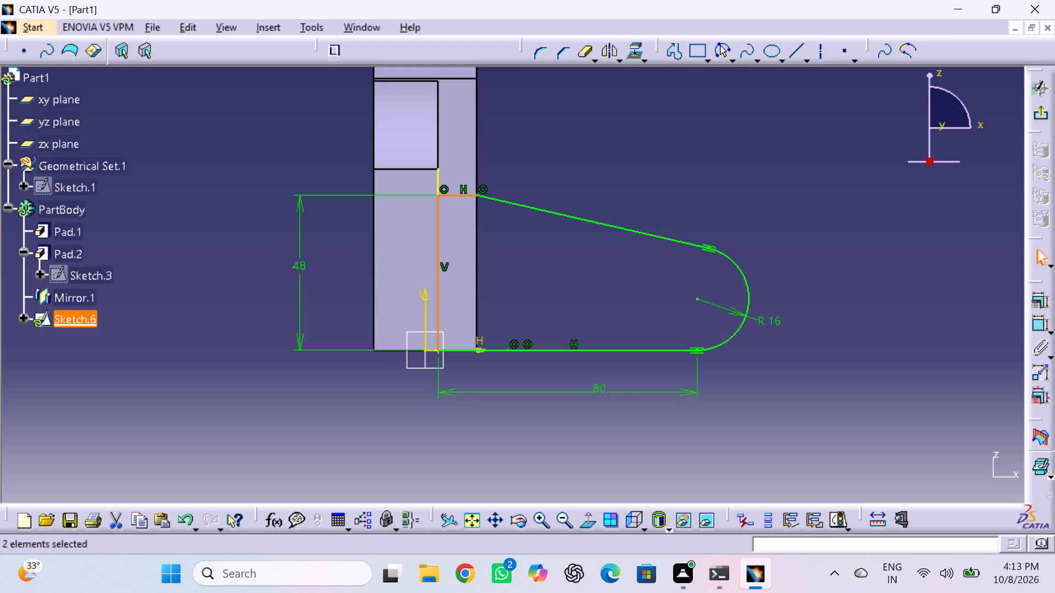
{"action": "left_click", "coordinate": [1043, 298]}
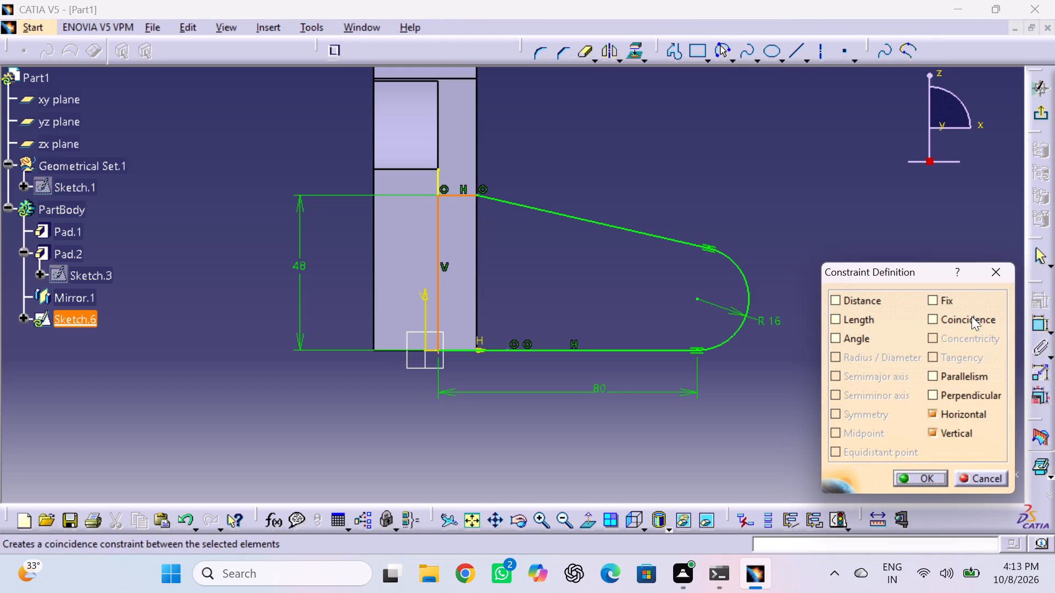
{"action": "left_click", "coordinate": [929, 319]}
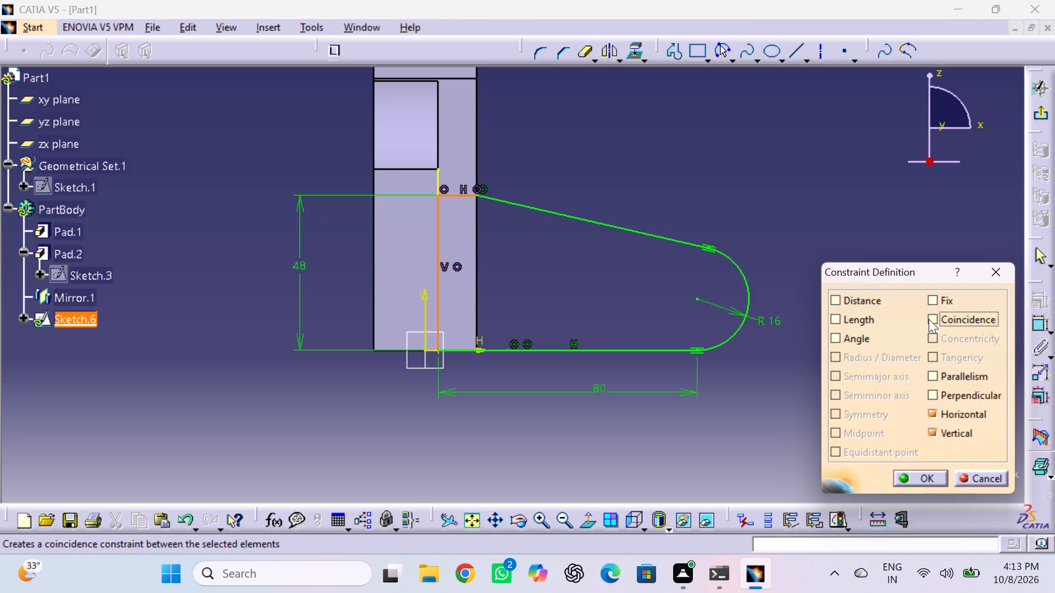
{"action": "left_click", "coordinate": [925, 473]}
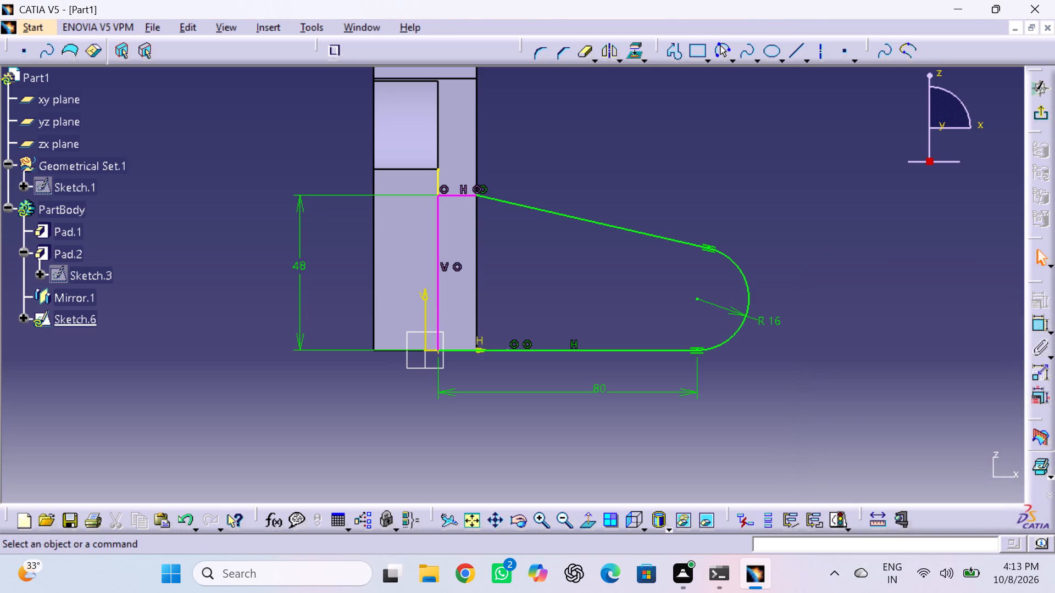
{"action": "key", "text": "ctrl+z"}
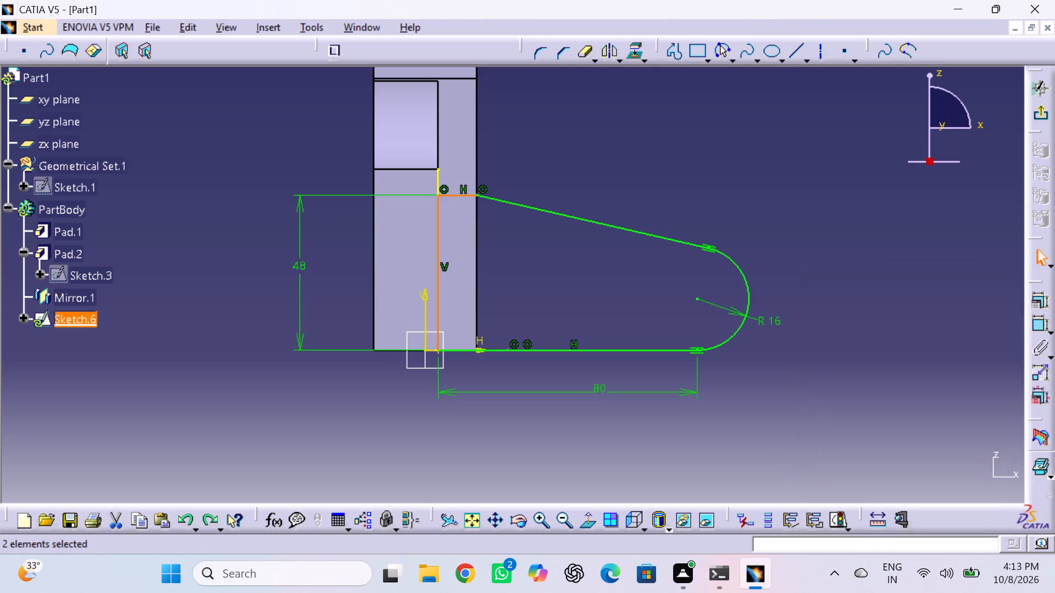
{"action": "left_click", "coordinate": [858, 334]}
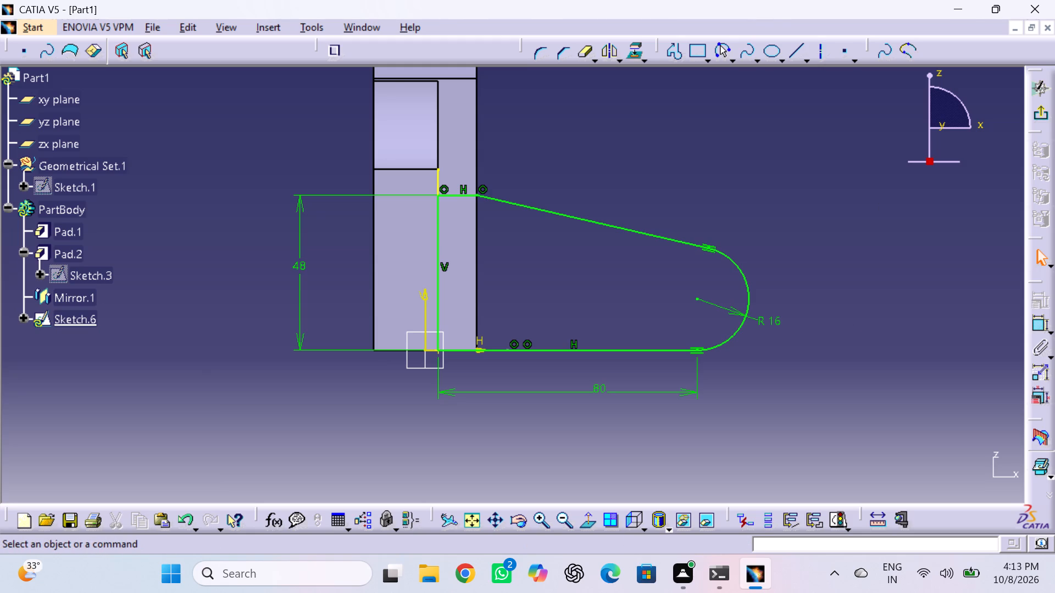
Exit the rounded side profile sketch and clear the selection.
{"action": "left_click", "coordinate": [1034, 113]}
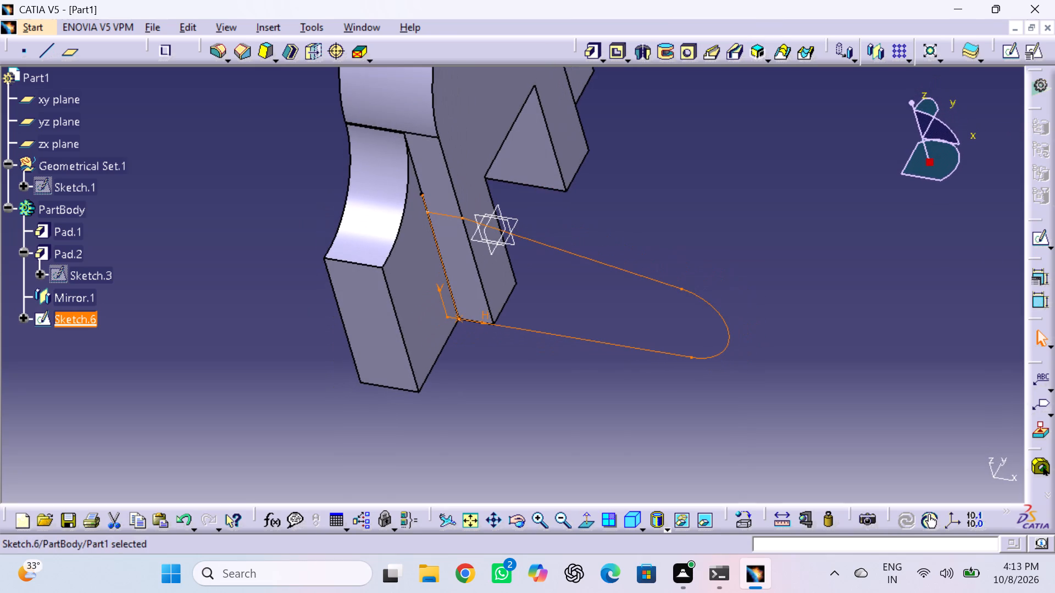
{"action": "left_click", "coordinate": [718, 216]}
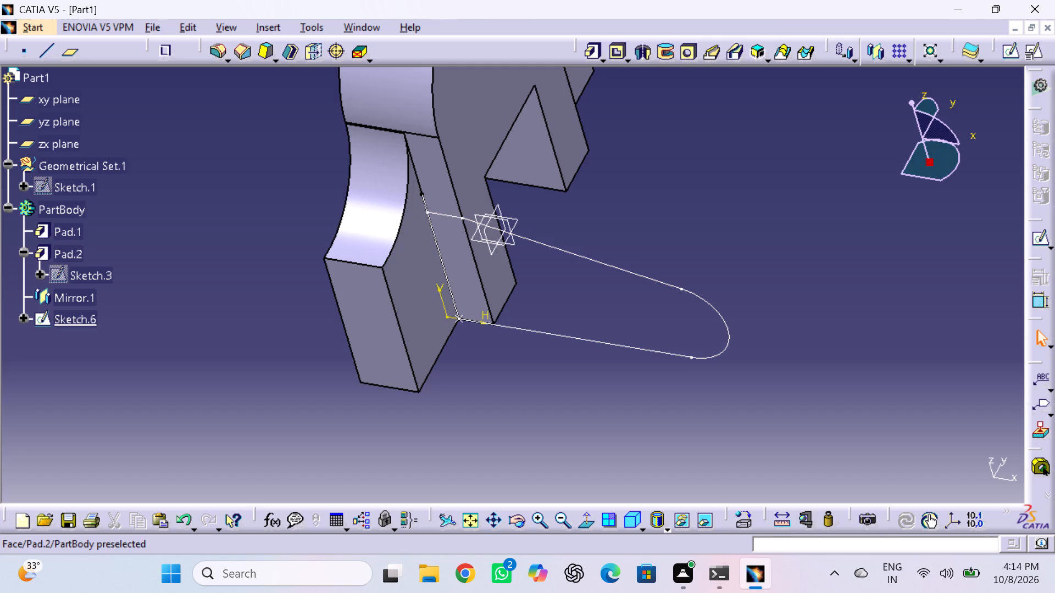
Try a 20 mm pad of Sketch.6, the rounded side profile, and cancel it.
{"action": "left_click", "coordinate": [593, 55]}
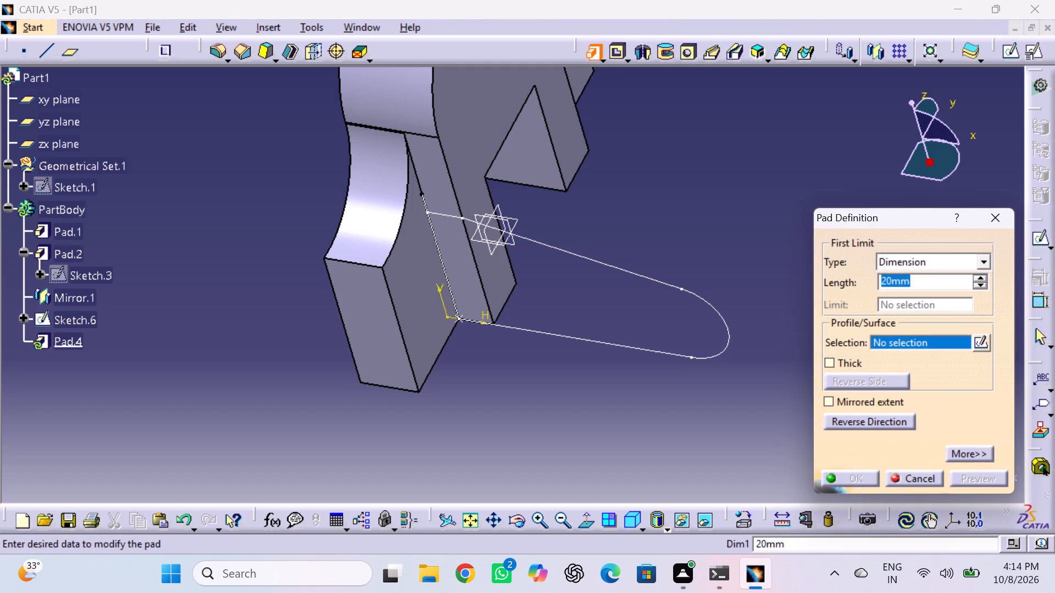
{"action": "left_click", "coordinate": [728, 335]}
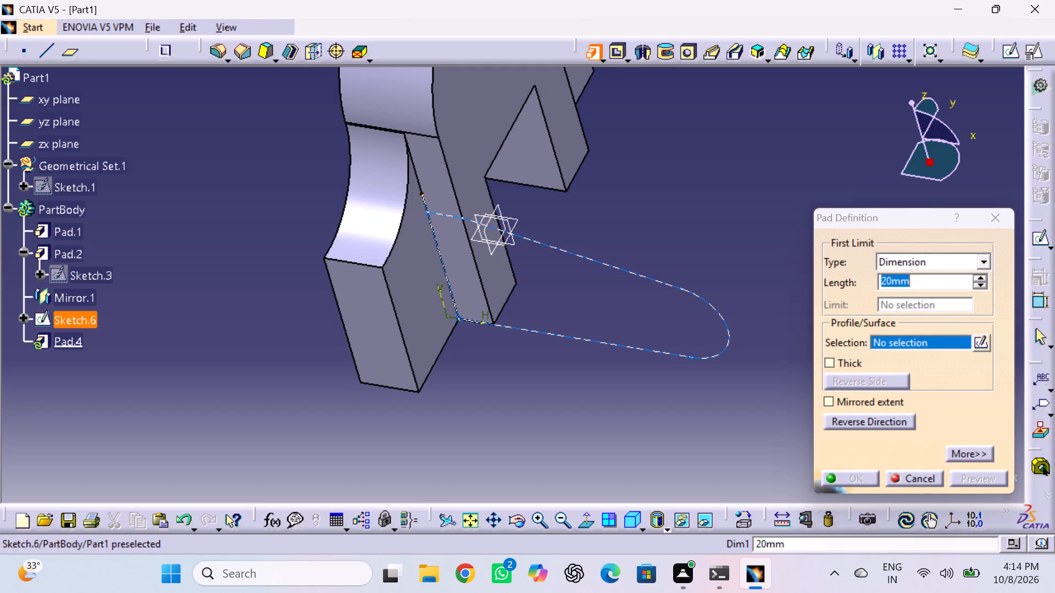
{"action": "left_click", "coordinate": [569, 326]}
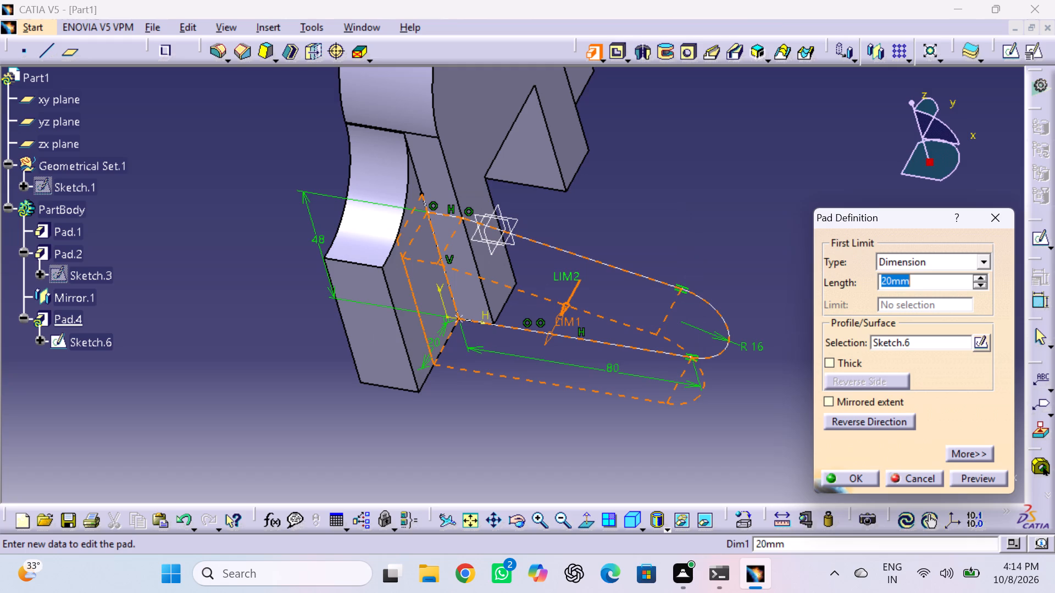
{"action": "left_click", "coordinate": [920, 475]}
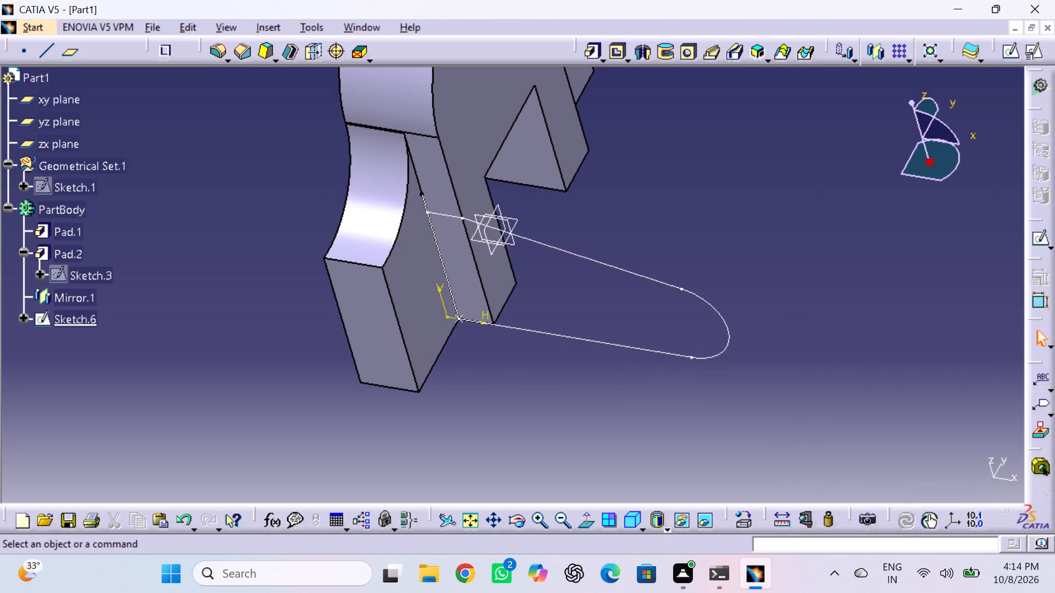
Reopen Sketch.6, the rounded side profile, for editing.
{"action": "left_click", "coordinate": [90, 314]}
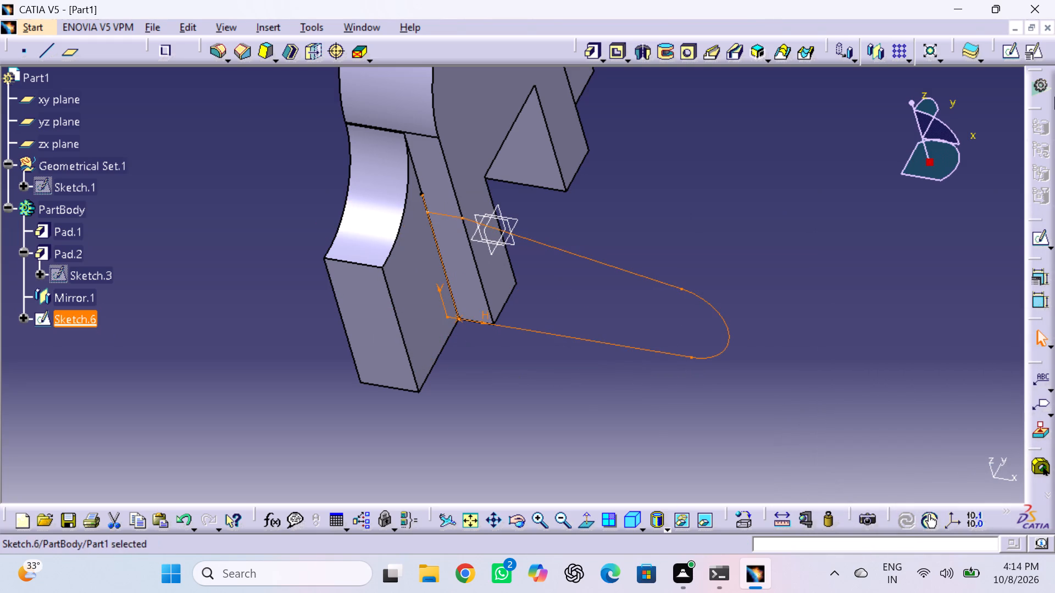
{"action": "left_click", "coordinate": [1006, 52]}
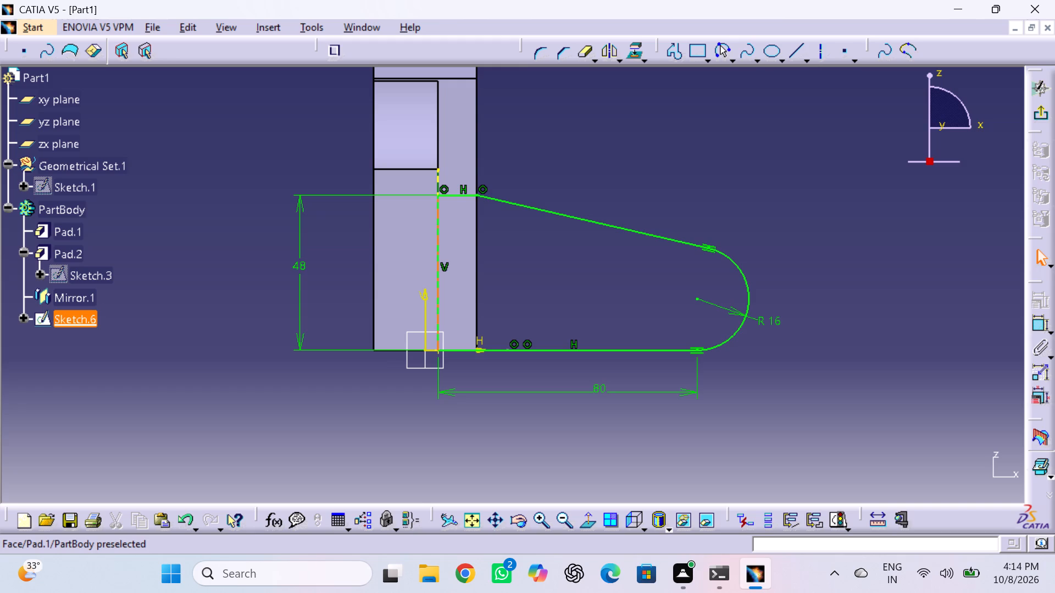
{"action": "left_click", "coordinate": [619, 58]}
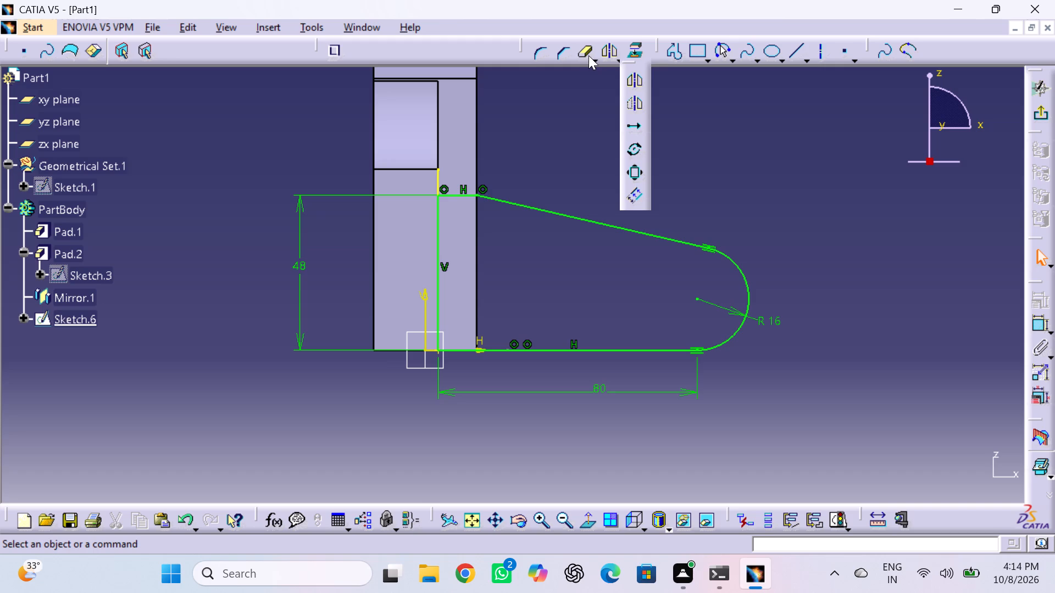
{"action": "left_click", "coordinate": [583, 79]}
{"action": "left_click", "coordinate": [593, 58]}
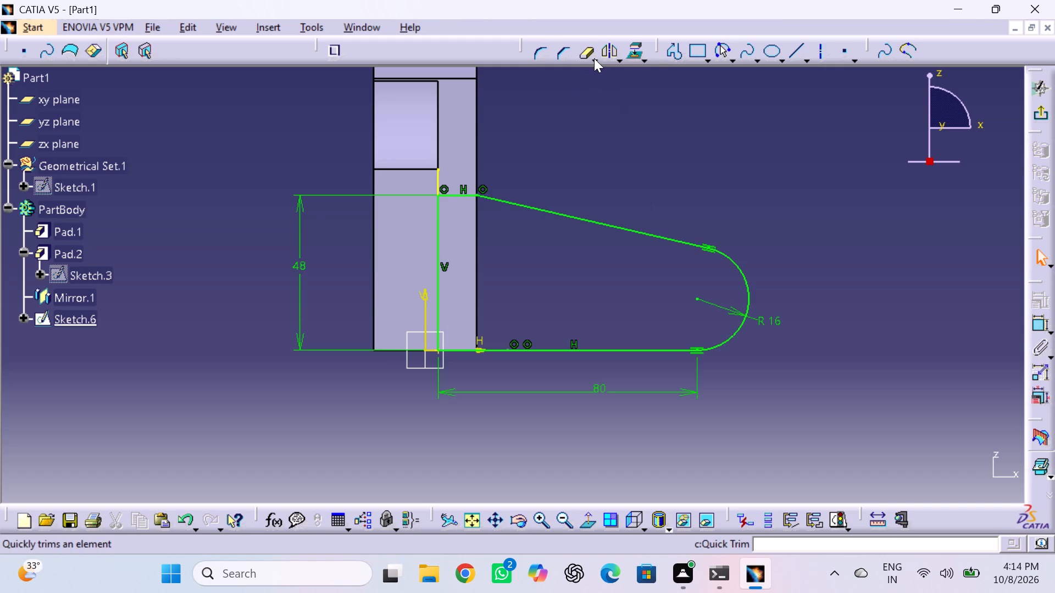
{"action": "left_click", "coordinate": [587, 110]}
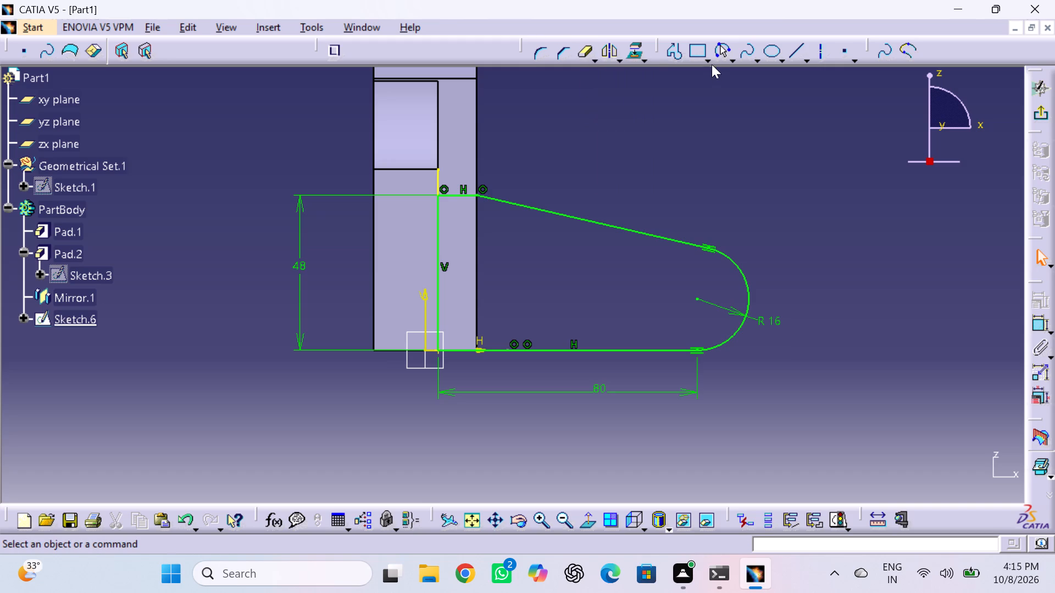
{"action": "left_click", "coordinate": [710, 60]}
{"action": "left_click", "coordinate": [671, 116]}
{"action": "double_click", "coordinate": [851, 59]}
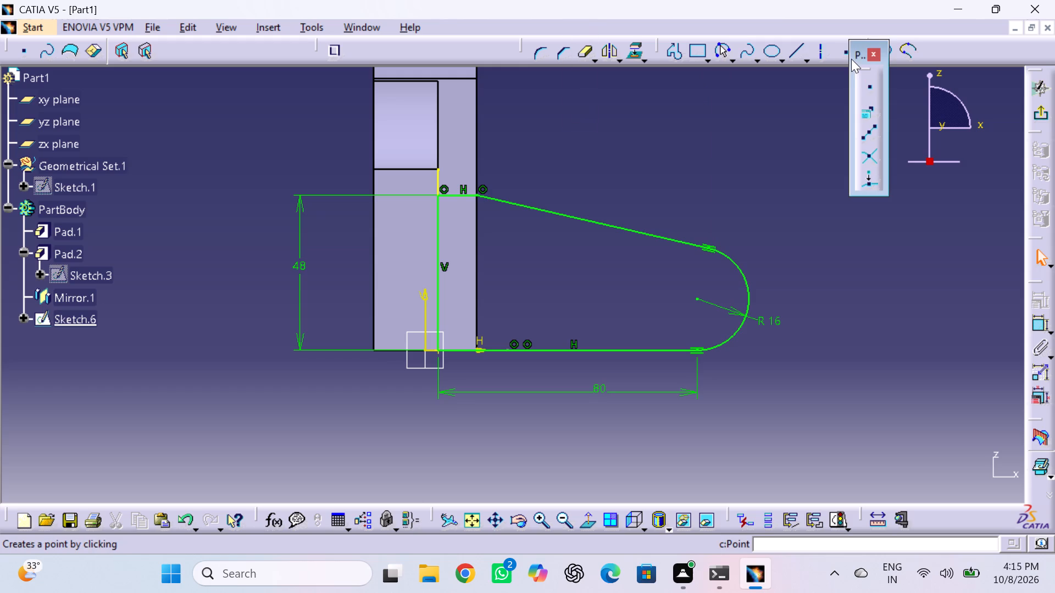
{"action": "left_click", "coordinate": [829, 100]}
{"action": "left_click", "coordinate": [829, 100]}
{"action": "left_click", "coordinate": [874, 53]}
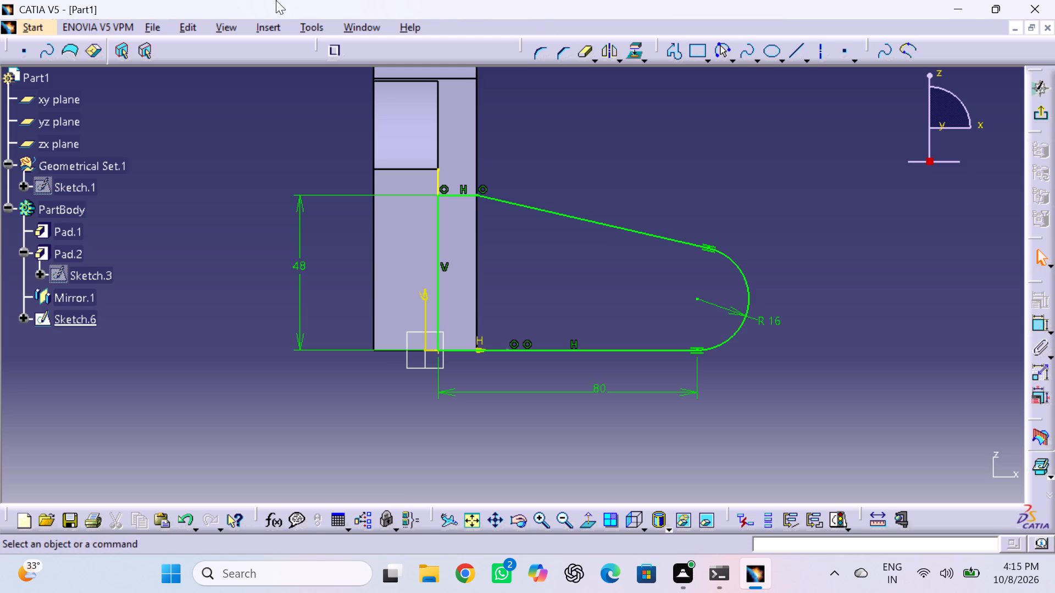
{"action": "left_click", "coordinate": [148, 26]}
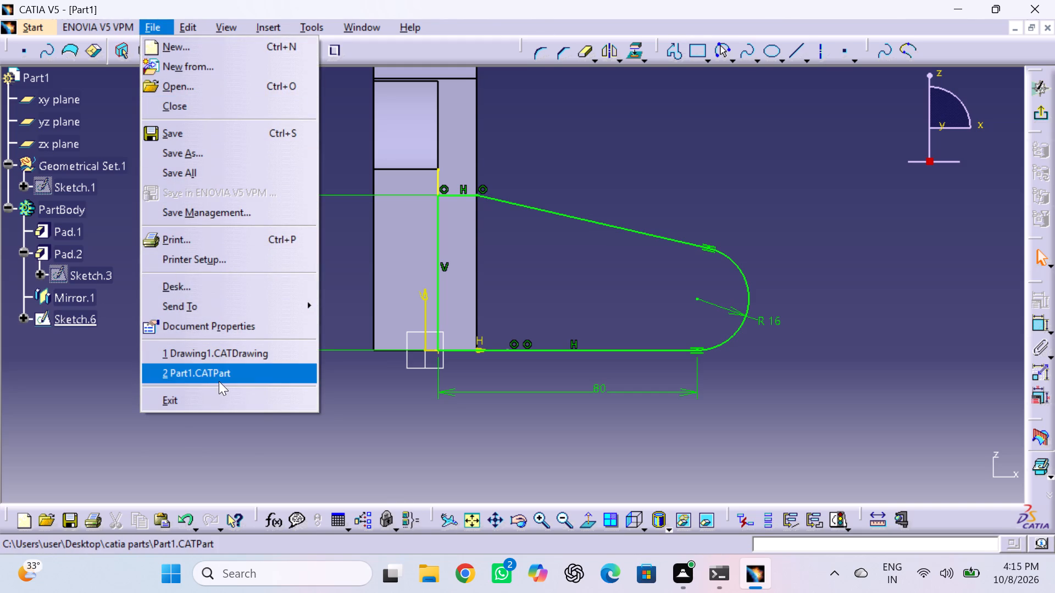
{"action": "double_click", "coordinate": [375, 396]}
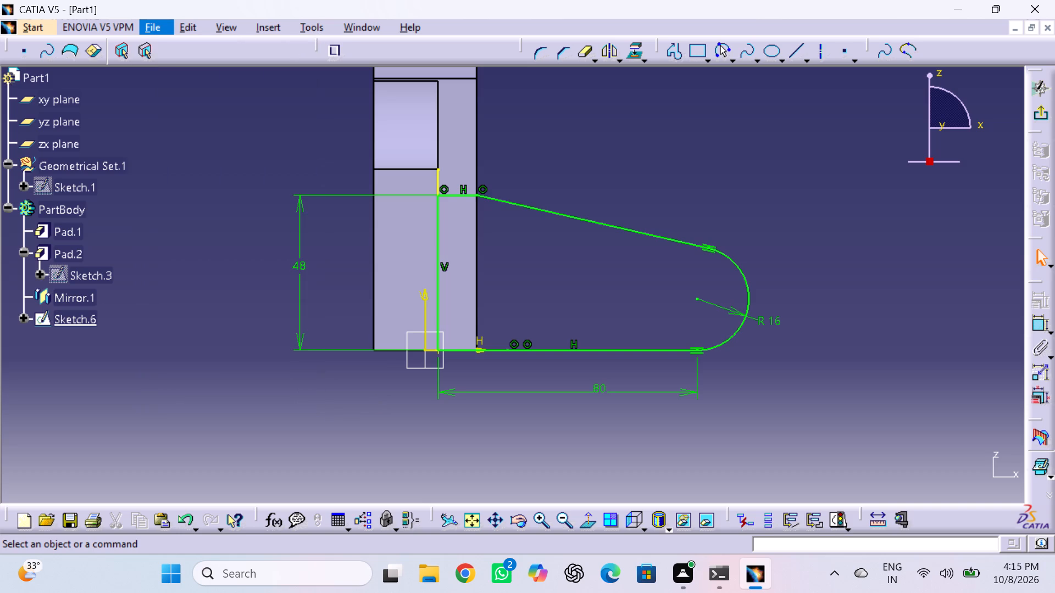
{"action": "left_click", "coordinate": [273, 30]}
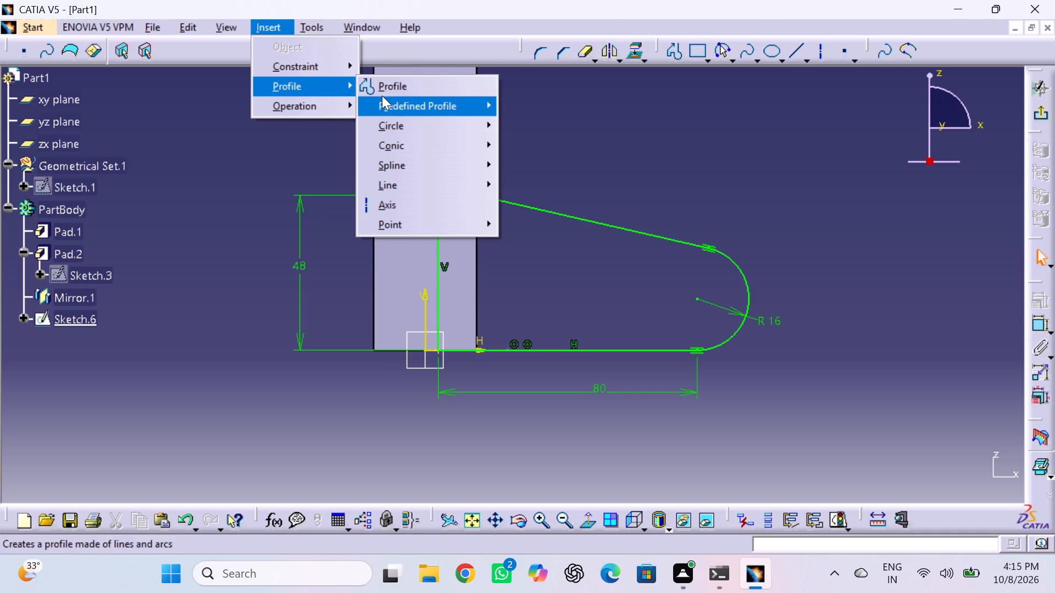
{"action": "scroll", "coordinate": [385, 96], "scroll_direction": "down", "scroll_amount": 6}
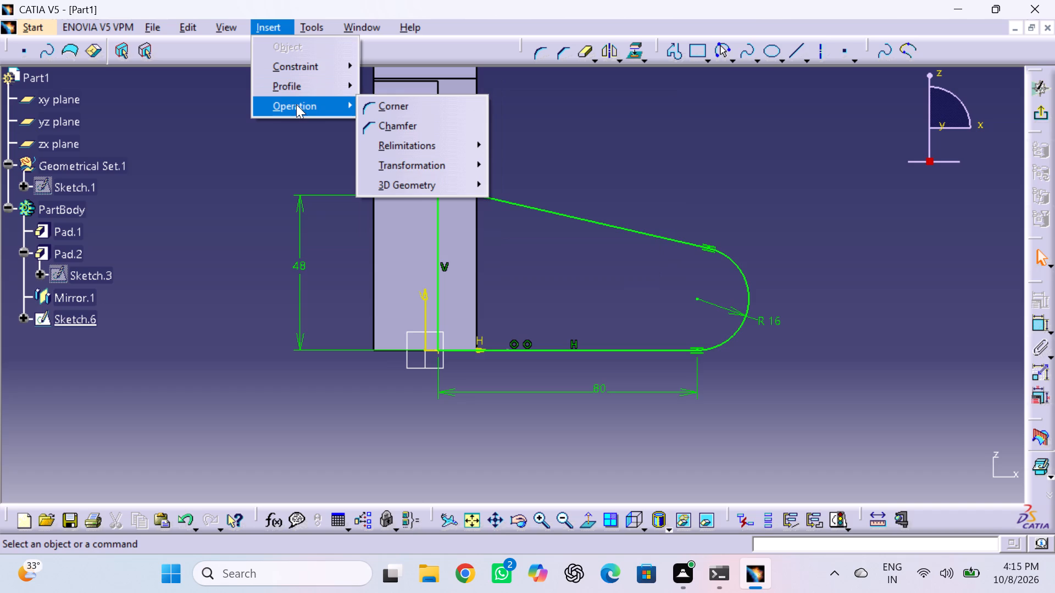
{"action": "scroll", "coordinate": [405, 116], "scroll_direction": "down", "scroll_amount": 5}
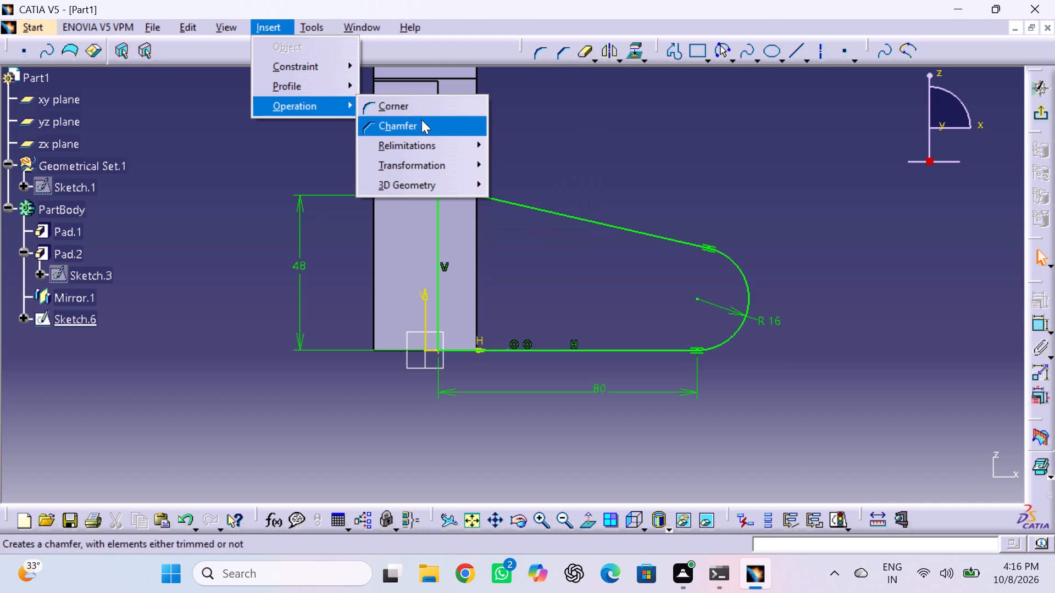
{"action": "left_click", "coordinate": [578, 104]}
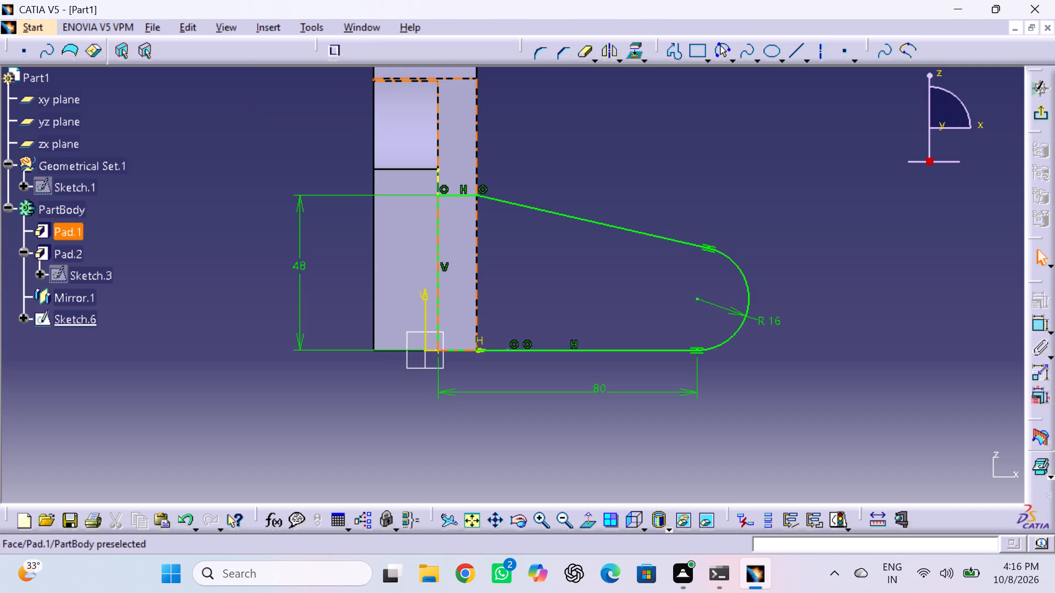
Delete the projected vertical edge of Pad.2 from the side profile sketch and exit the sketch.
{"action": "double_click", "coordinate": [437, 180]}
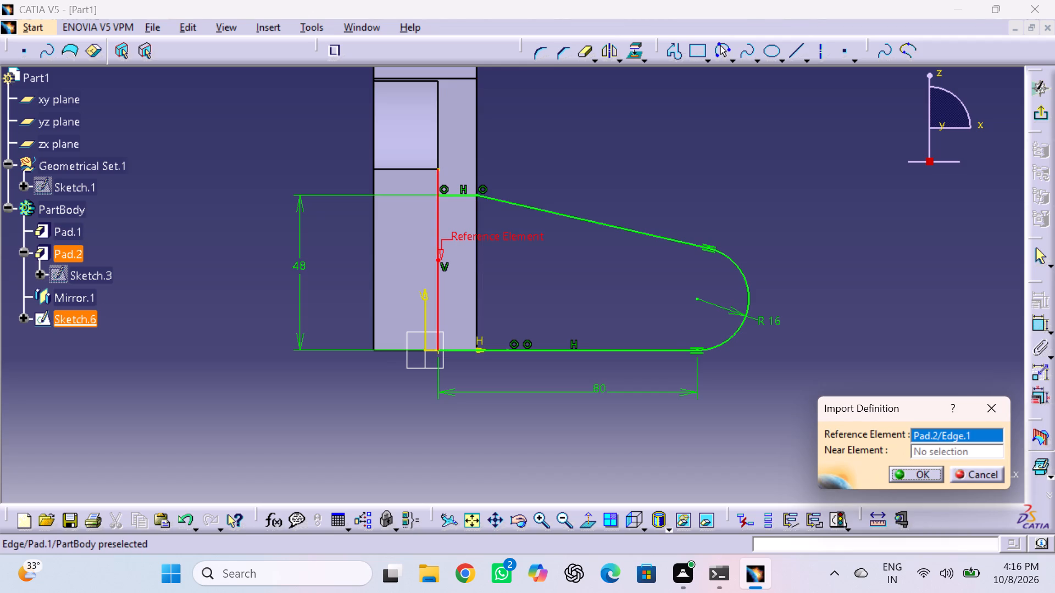
{"action": "key", "text": "Delete"}
{"action": "key", "text": "Delete"}
{"action": "key", "text": "Delete"}
{"action": "key", "text": "Delete"}
{"action": "key", "text": "Delete"}
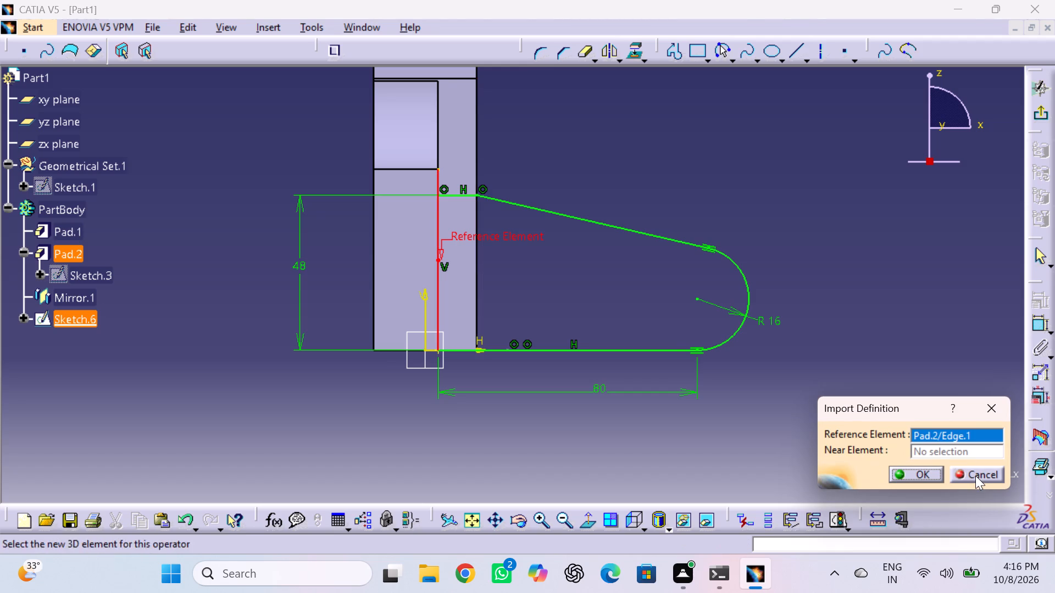
{"action": "left_click", "coordinate": [975, 475]}
{"action": "key", "text": "Delete"}
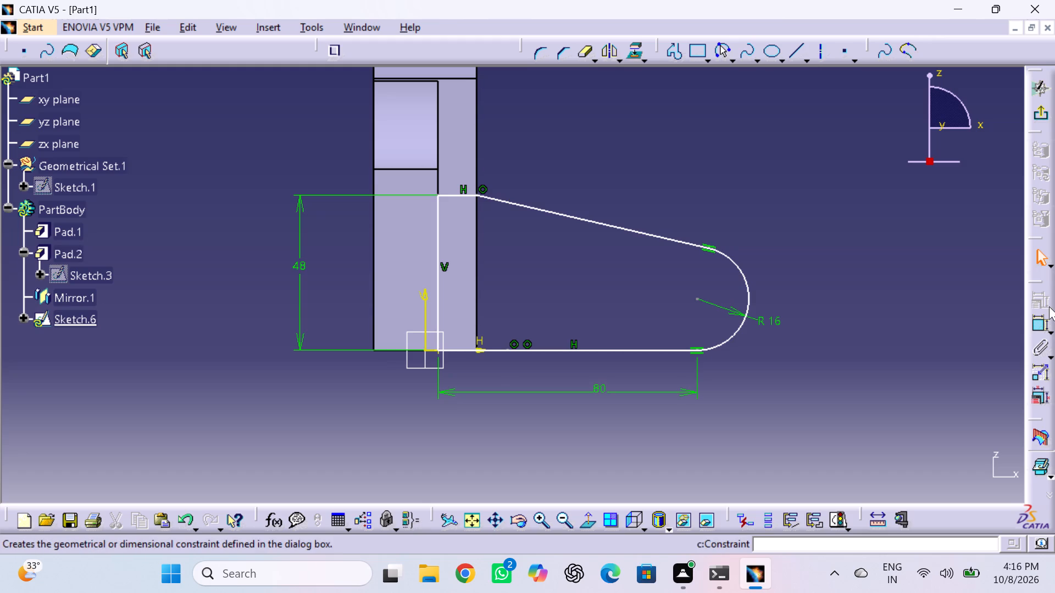
{"action": "left_click", "coordinate": [1041, 111]}
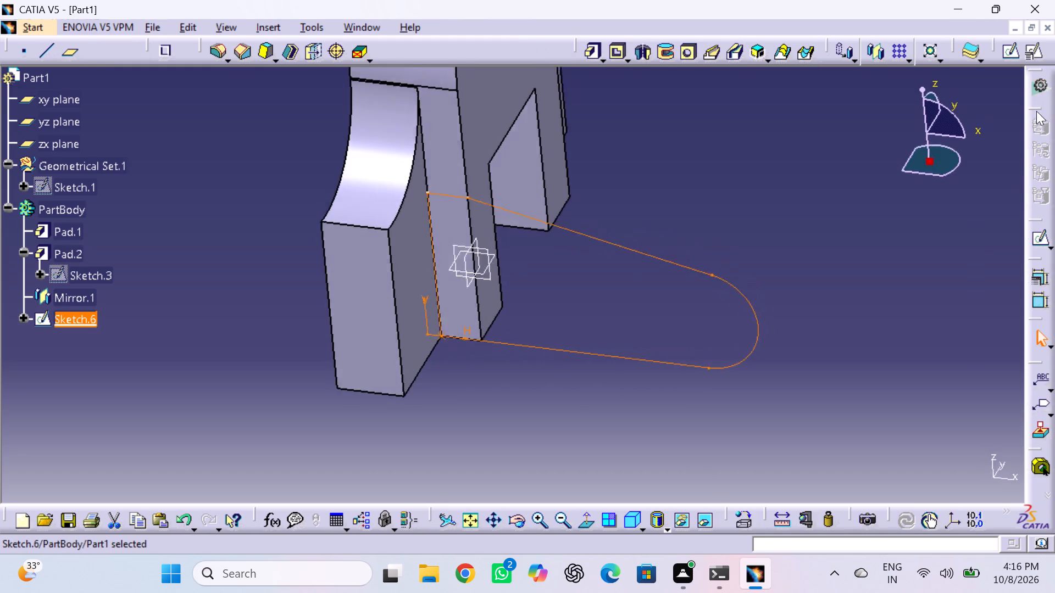
{"action": "left_click", "coordinate": [810, 183]}
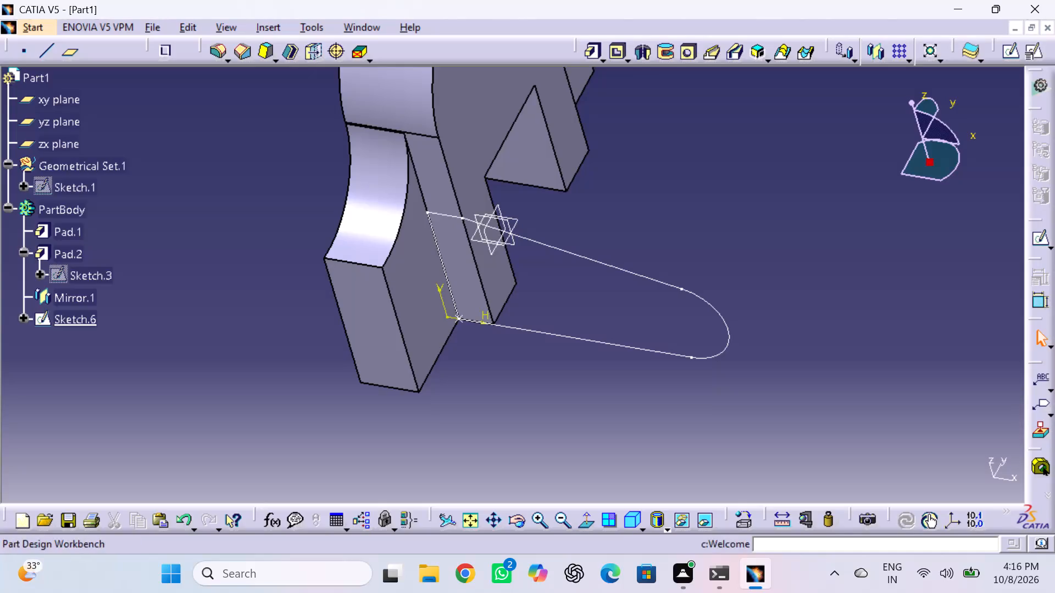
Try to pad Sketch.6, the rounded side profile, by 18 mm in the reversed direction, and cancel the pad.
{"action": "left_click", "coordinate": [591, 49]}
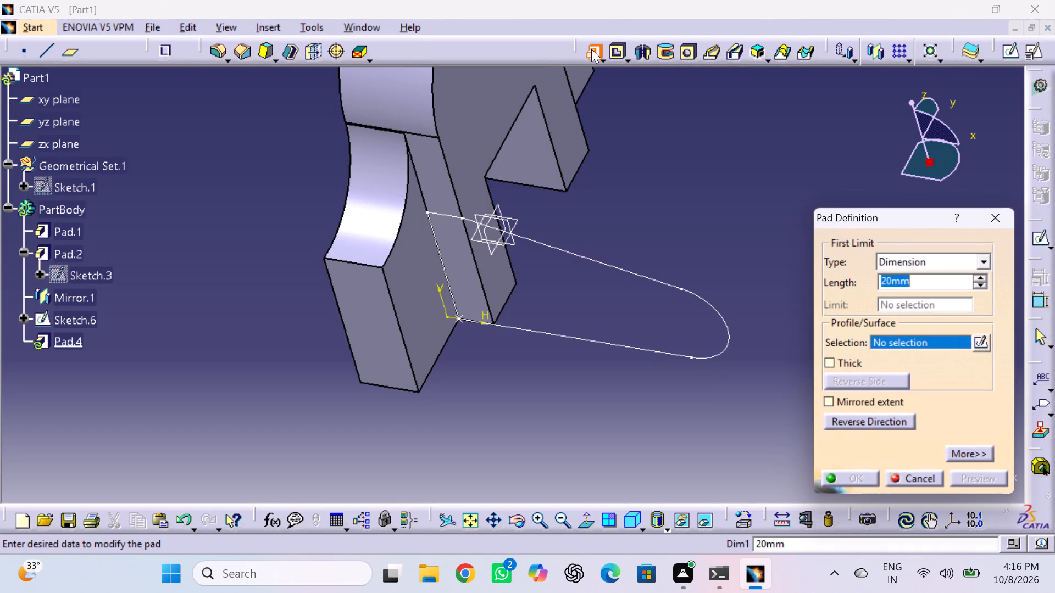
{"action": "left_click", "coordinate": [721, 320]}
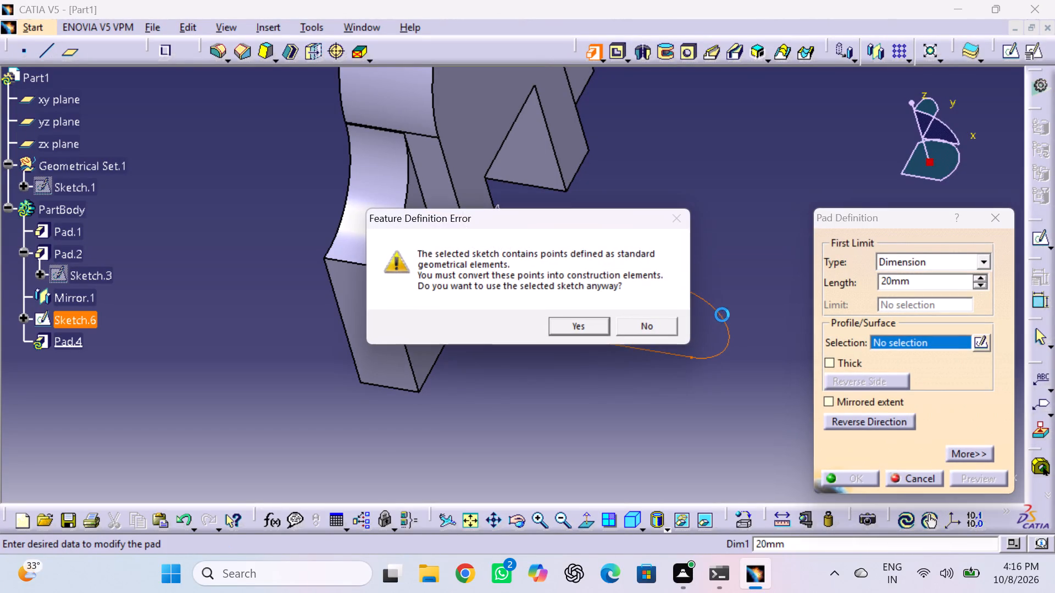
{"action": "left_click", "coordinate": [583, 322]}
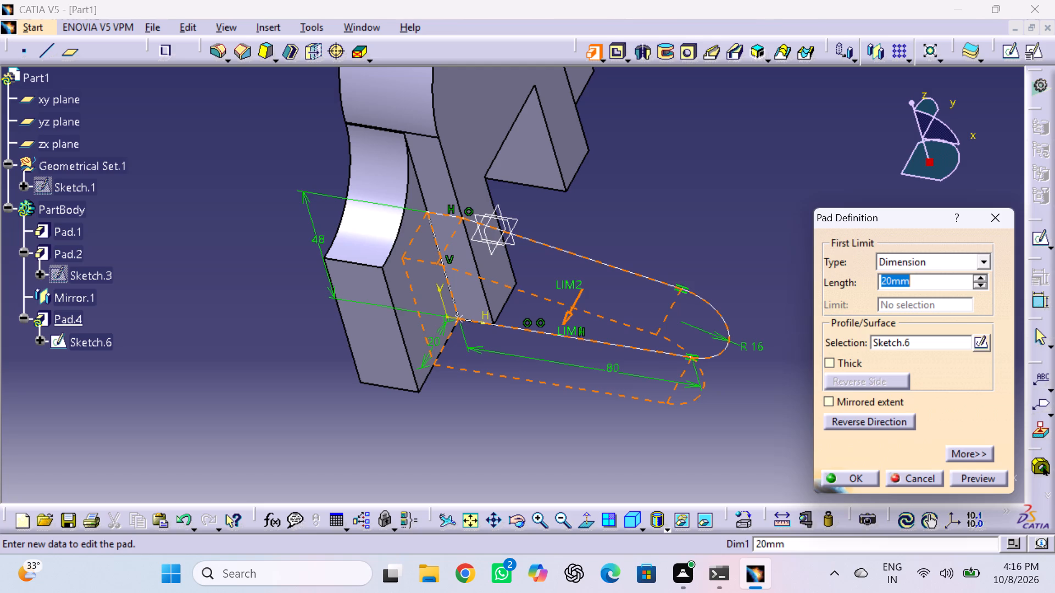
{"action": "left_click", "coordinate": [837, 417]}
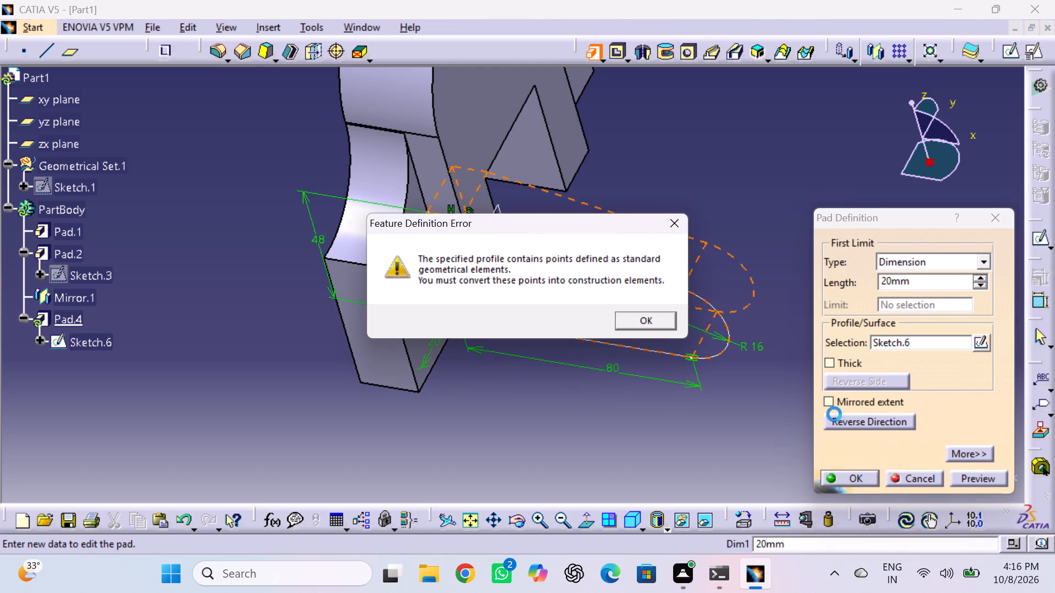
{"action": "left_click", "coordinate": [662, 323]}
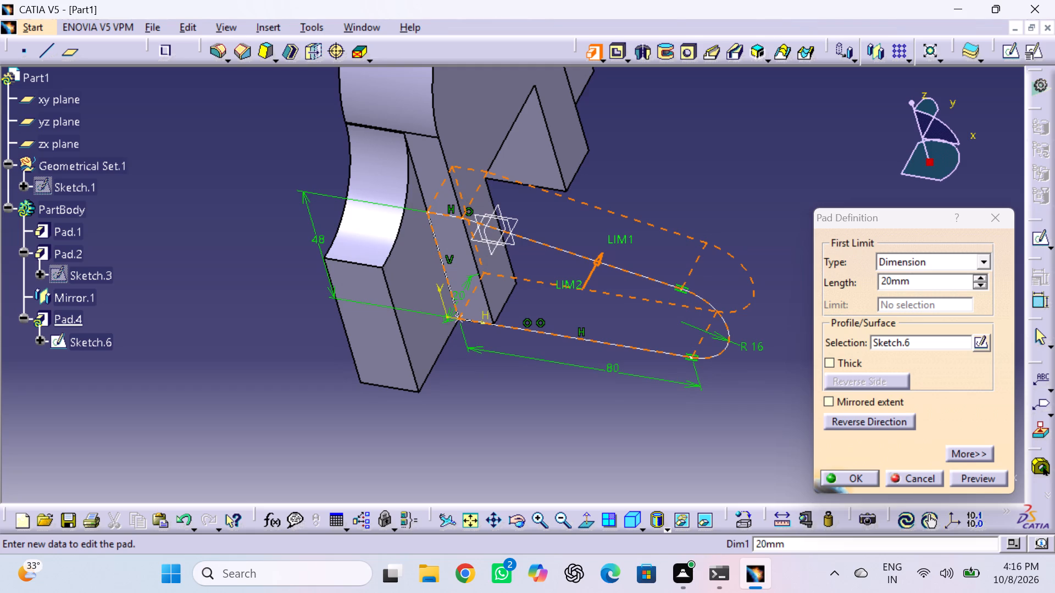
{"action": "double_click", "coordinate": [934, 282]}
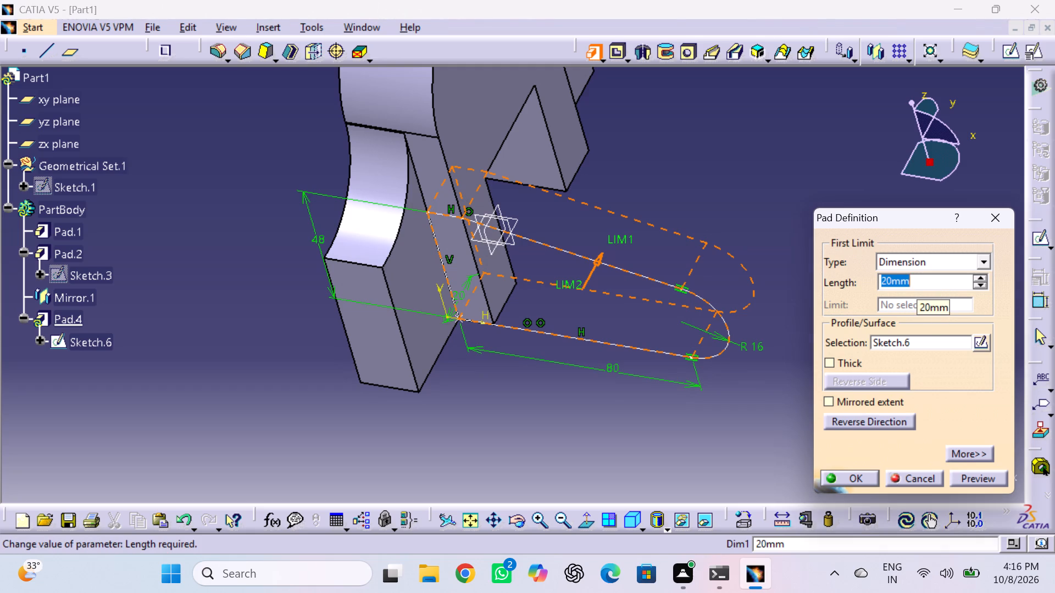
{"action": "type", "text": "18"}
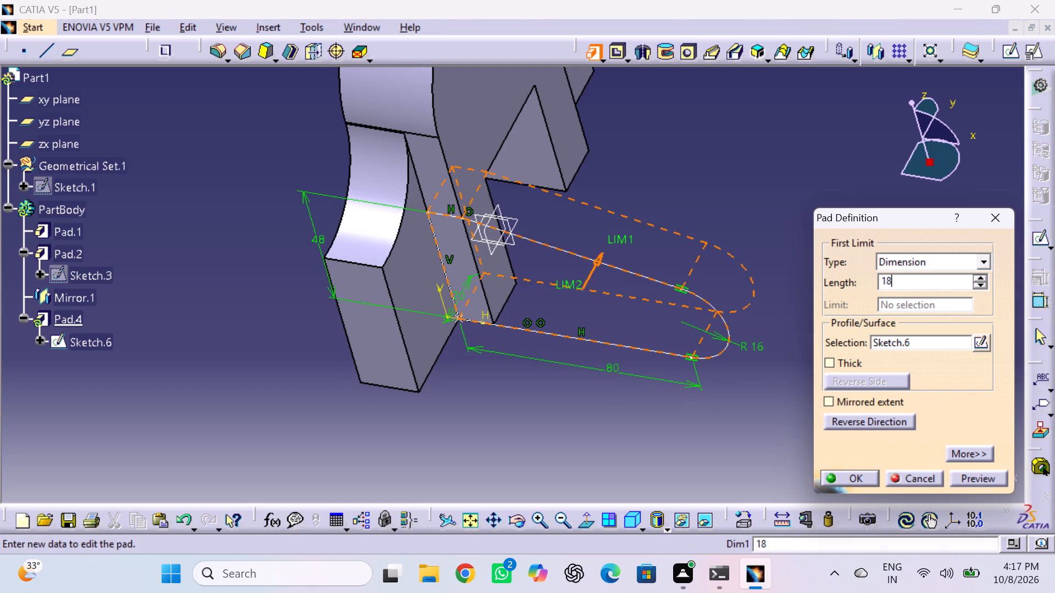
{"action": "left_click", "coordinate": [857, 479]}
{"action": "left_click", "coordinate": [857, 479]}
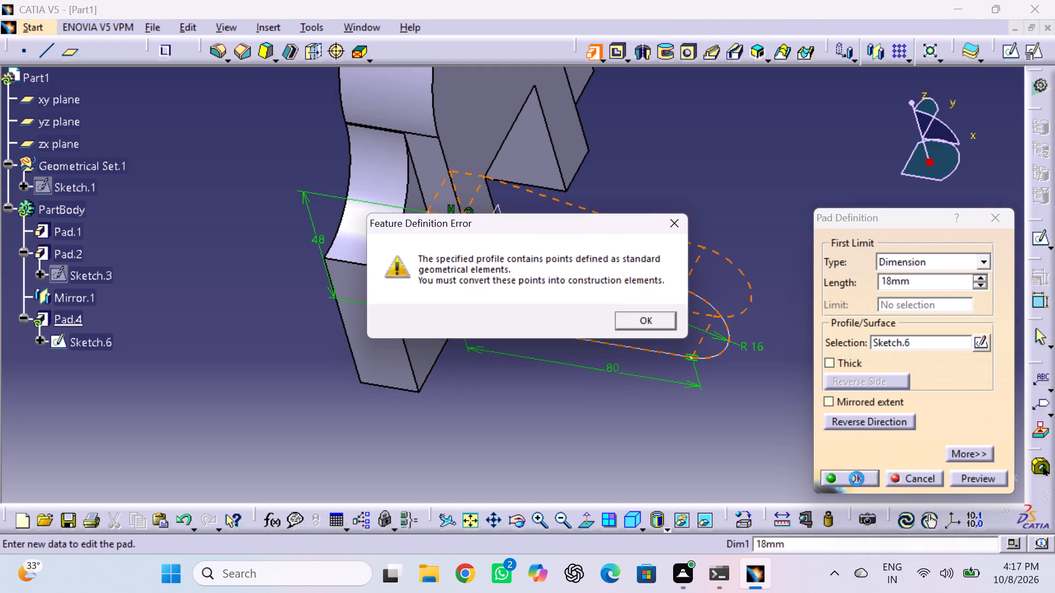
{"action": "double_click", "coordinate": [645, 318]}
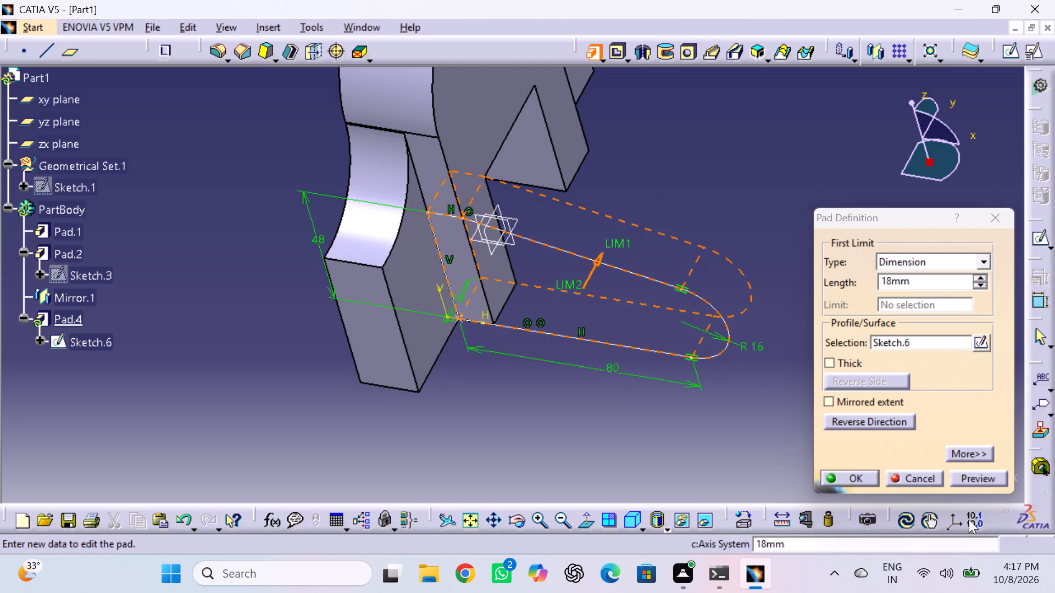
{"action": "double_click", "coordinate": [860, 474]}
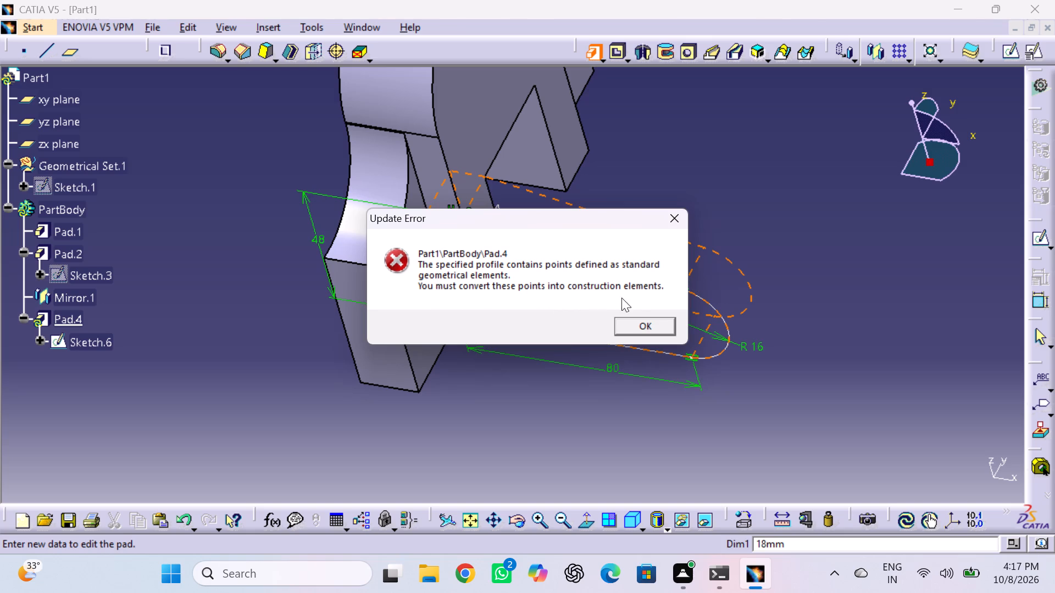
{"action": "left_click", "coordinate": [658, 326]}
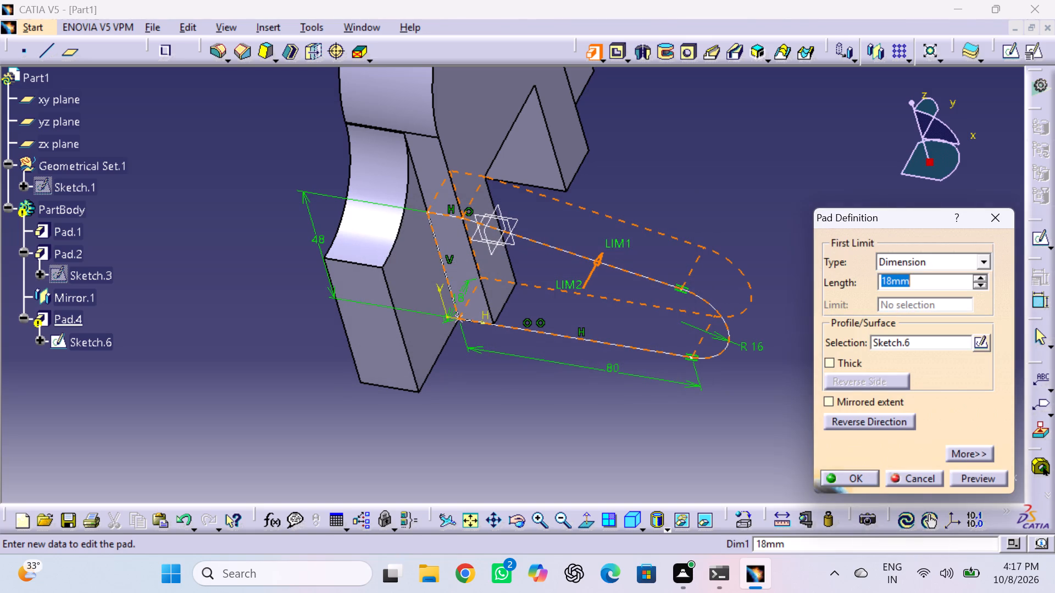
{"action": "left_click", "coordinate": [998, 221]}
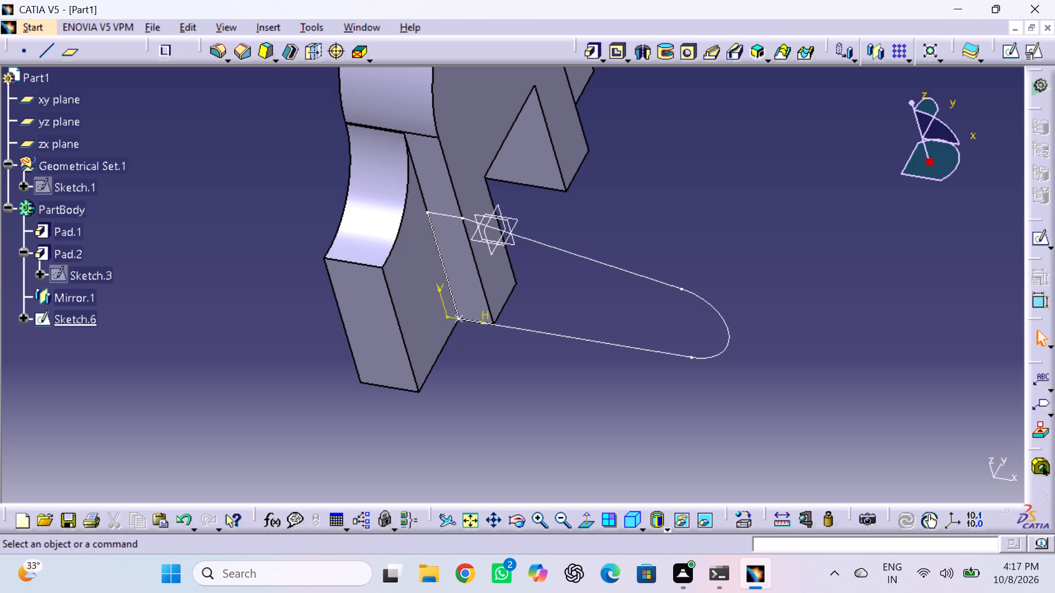
Reopen Sketch.6 and delete the short horizontal line at the top of the side profile.
{"action": "double_click", "coordinate": [79, 320]}
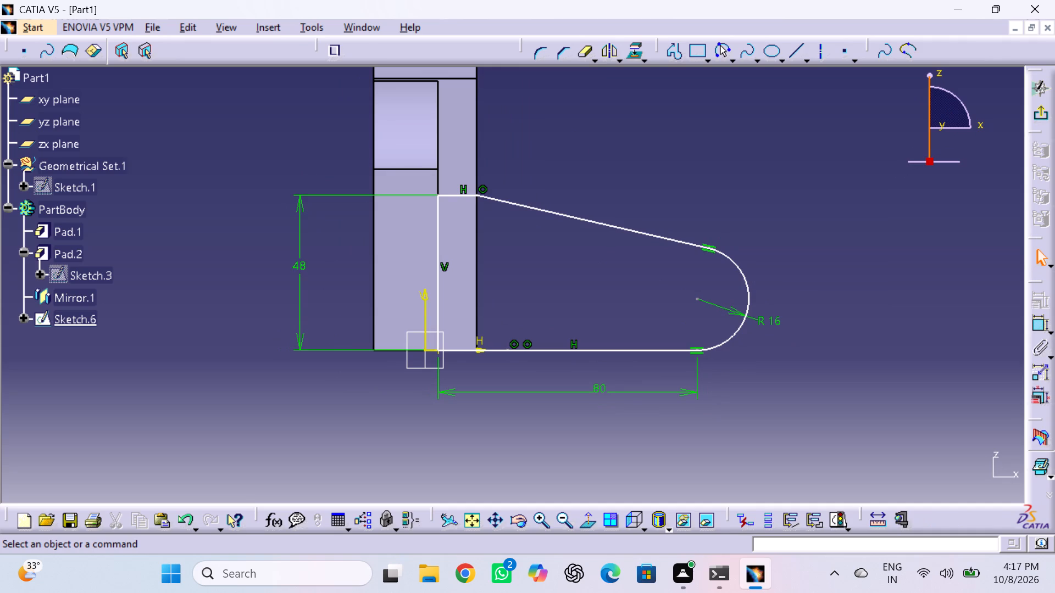
{"action": "left_click", "coordinate": [448, 198]}
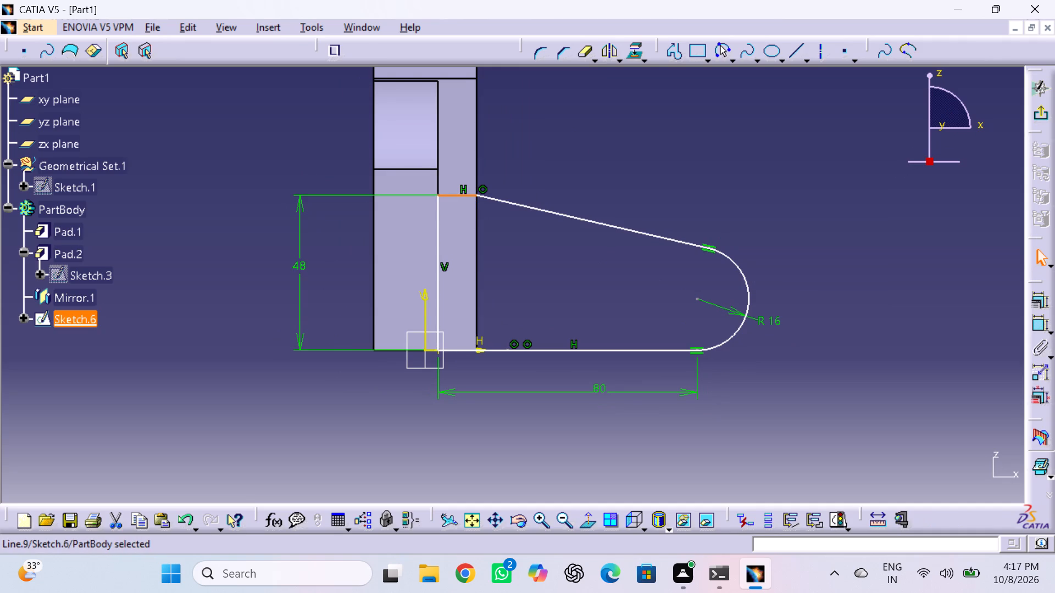
{"action": "key", "text": "Delete"}
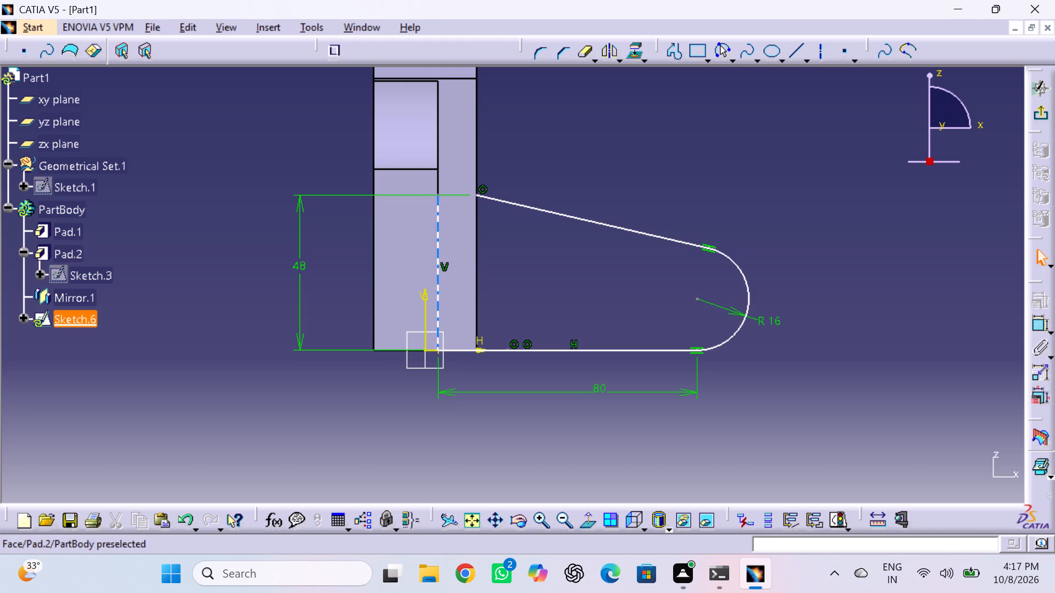
Delete the inner vertical line and the bottom horizontal line from the side profile sketch.
{"action": "double_click", "coordinate": [437, 233]}
{"action": "key", "text": "Delete"}
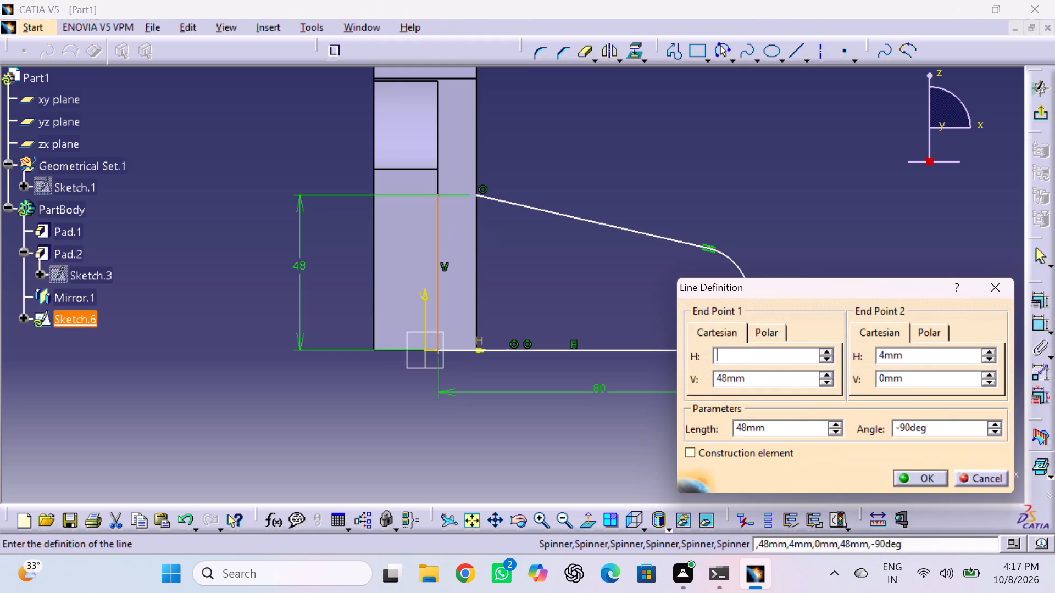
{"action": "left_click", "coordinate": [1000, 283]}
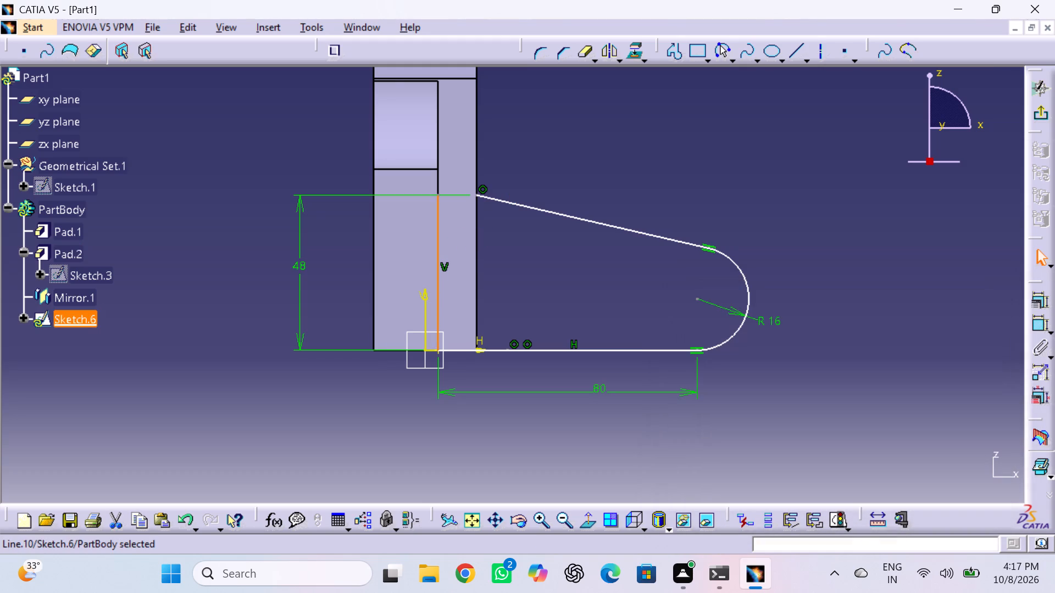
{"action": "key", "text": "Delete"}
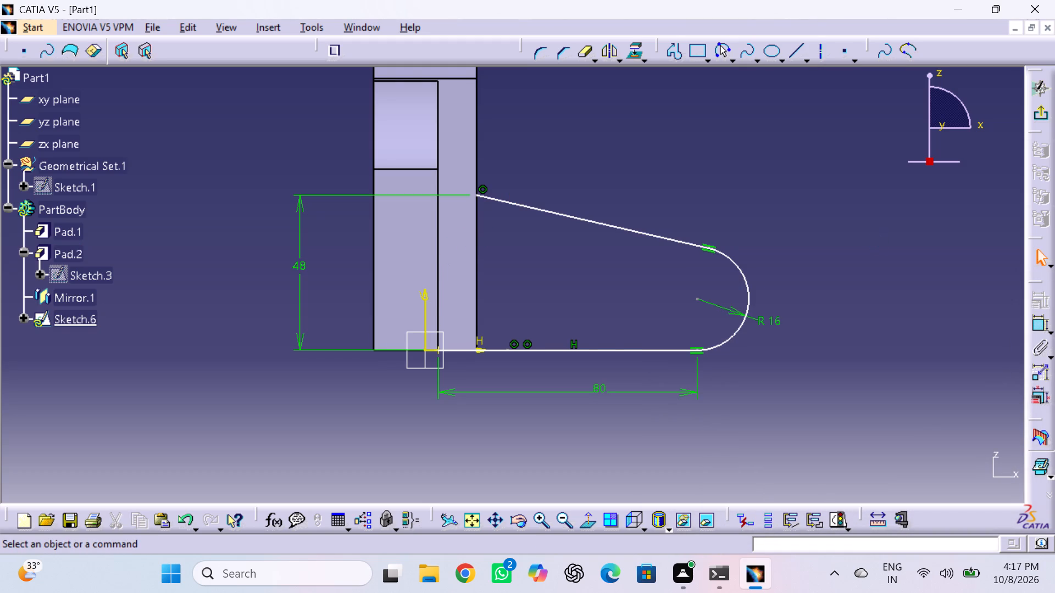
{"action": "left_click", "coordinate": [460, 350]}
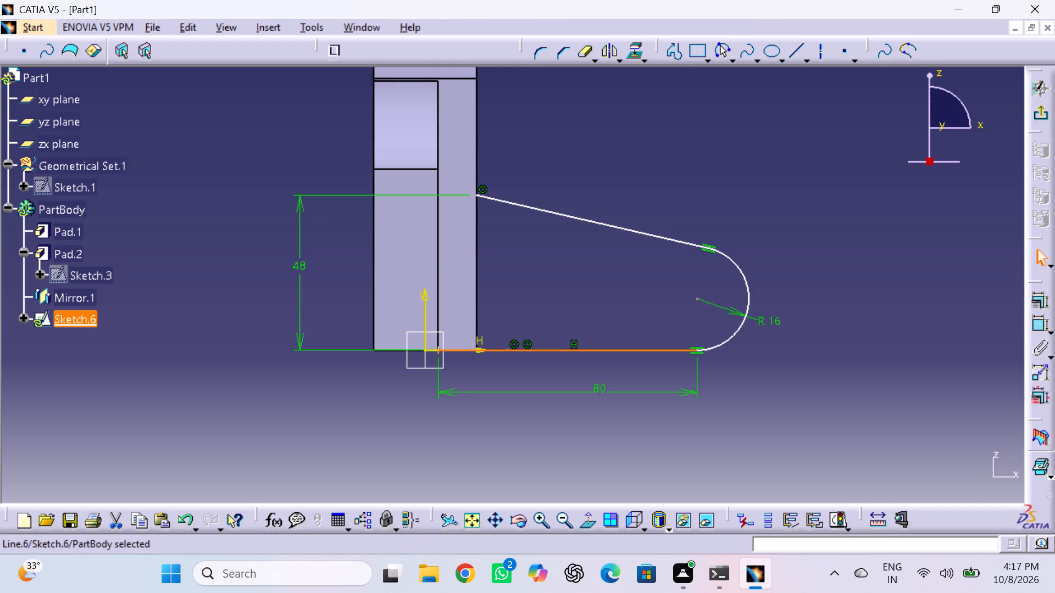
{"action": "key", "text": "Delete"}
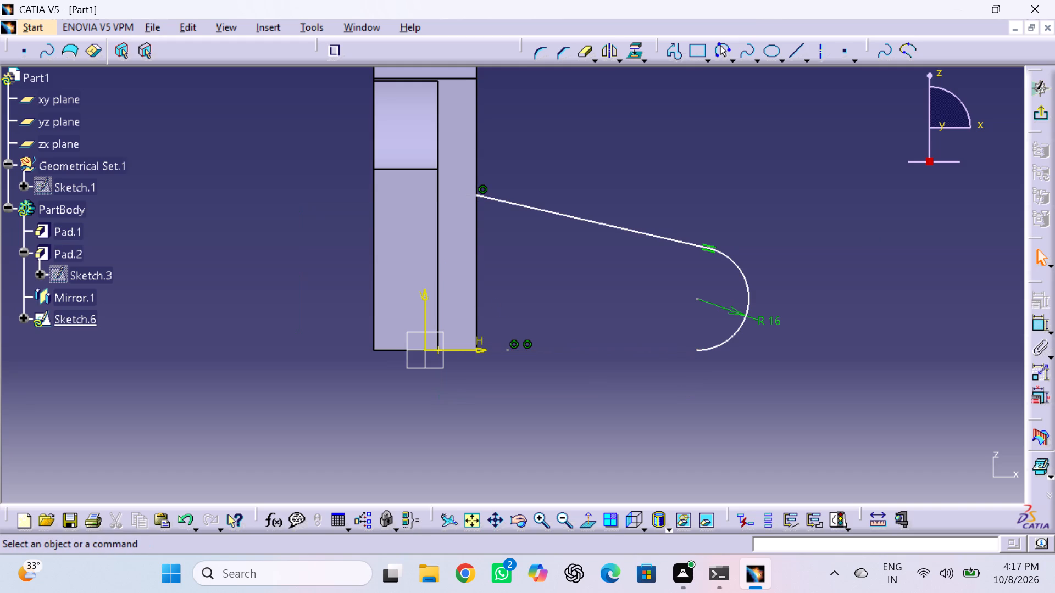
Draw a 48 mm vertical line down the block's outer edge from the sloped line's end, and a 68 mm base line to the arc's lower end.
{"action": "left_click", "coordinate": [673, 53]}
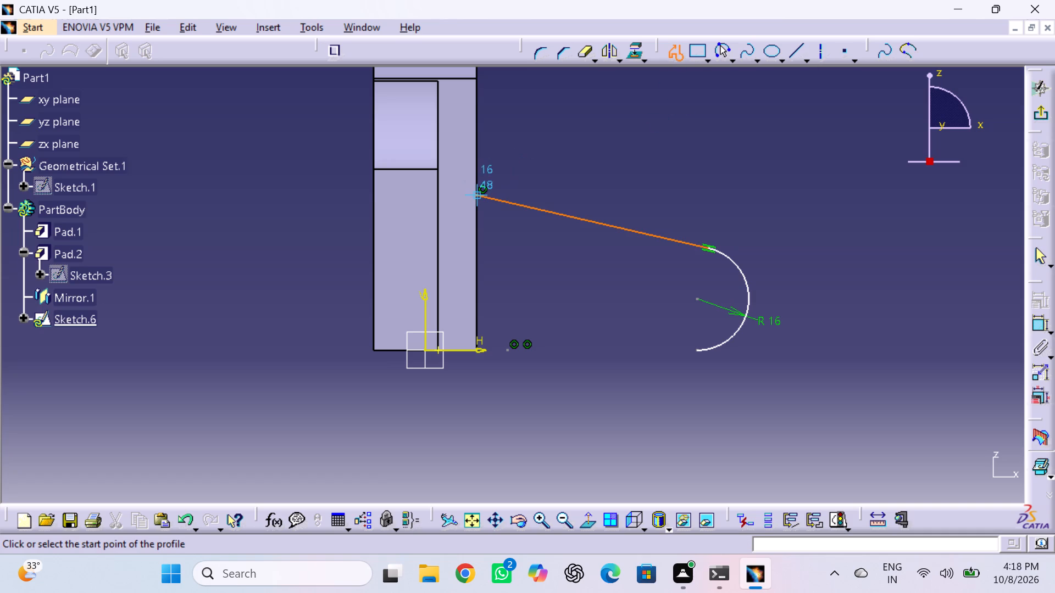
{"action": "left_click", "coordinate": [475, 197]}
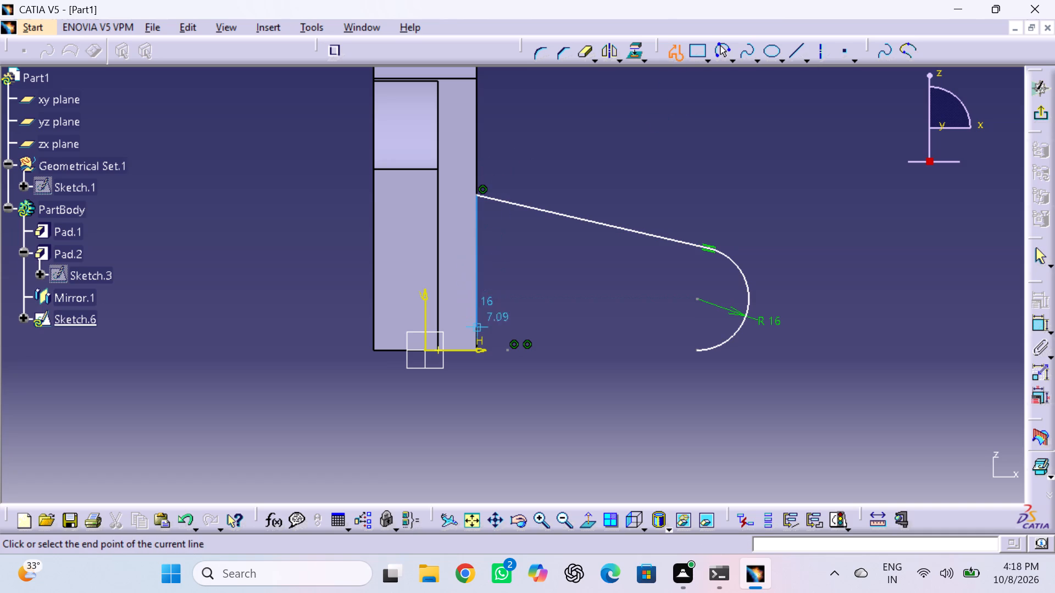
{"action": "double_click", "coordinate": [476, 351]}
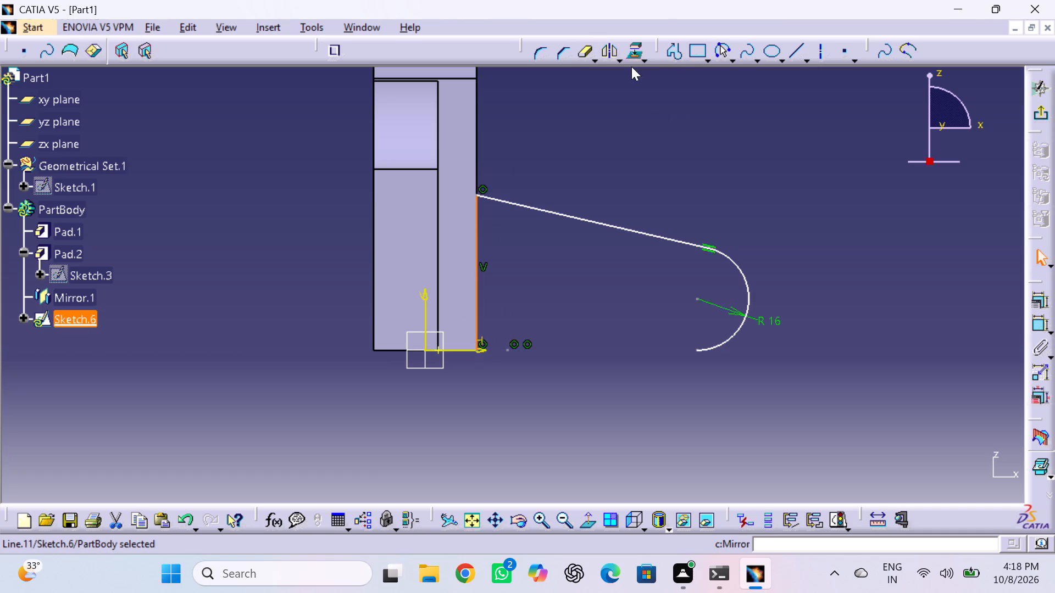
{"action": "left_click", "coordinate": [672, 50]}
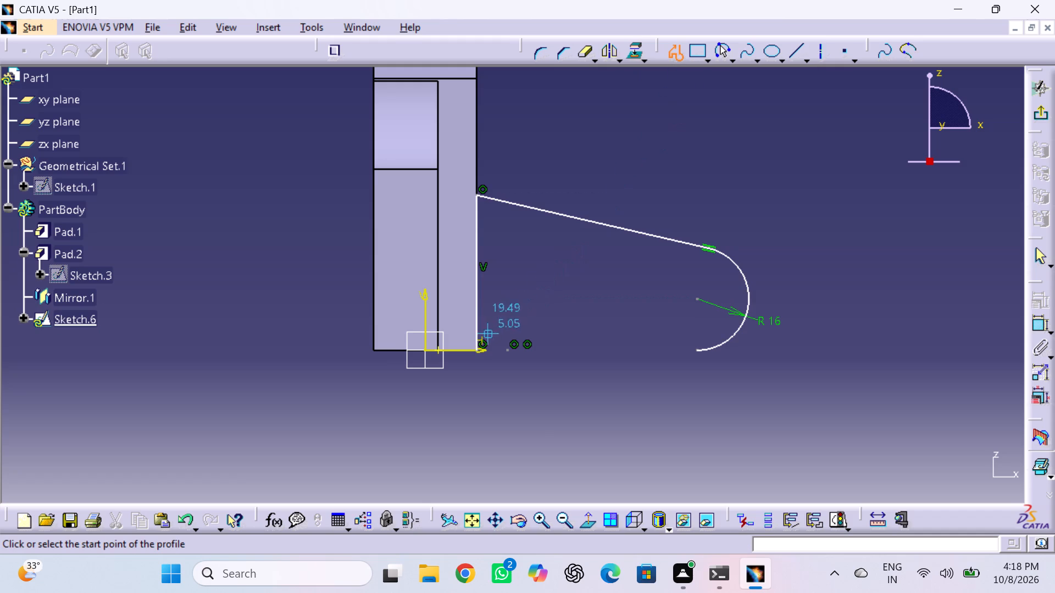
{"action": "left_click", "coordinate": [476, 349]}
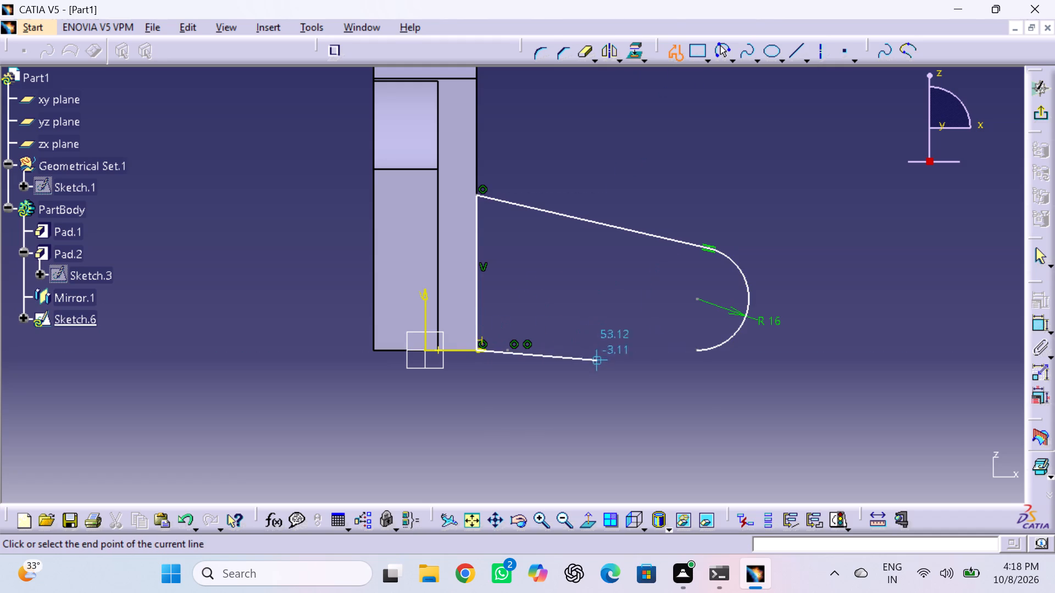
{"action": "double_click", "coordinate": [695, 349]}
{"action": "left_click", "coordinate": [842, 294]}
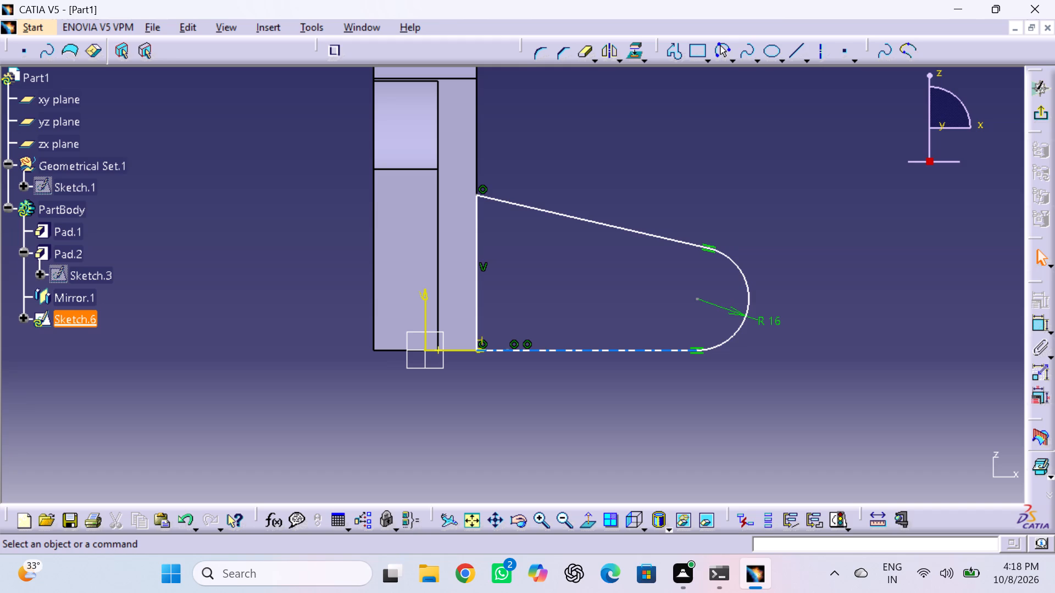
Dimension the bottom horizontal line's length and set it to 48 mm.
{"action": "left_click", "coordinate": [1040, 323]}
{"action": "triple_click", "coordinate": [1037, 326]}
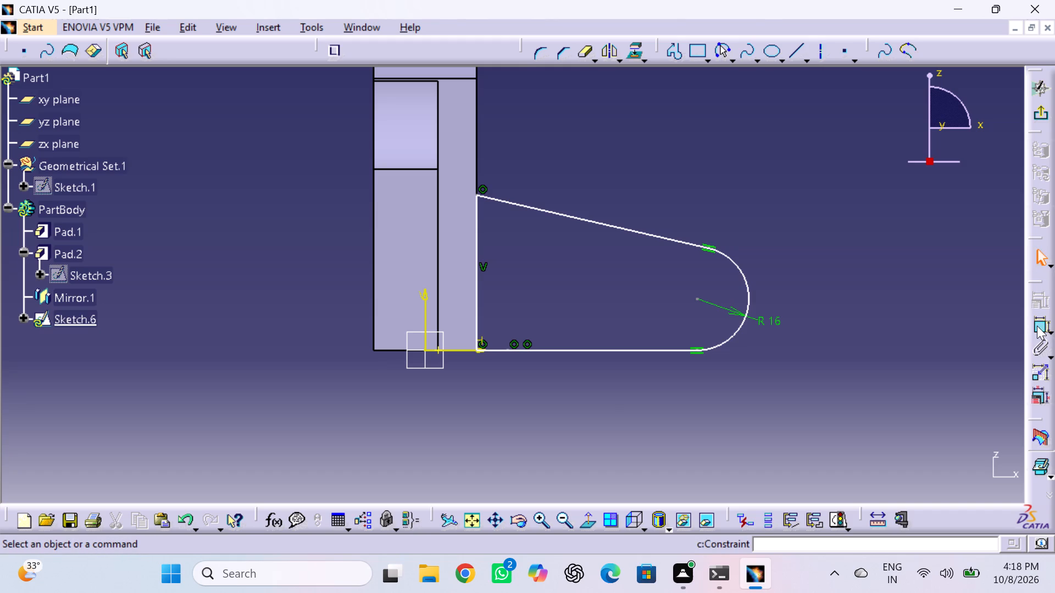
{"action": "double_click", "coordinate": [1037, 326]}
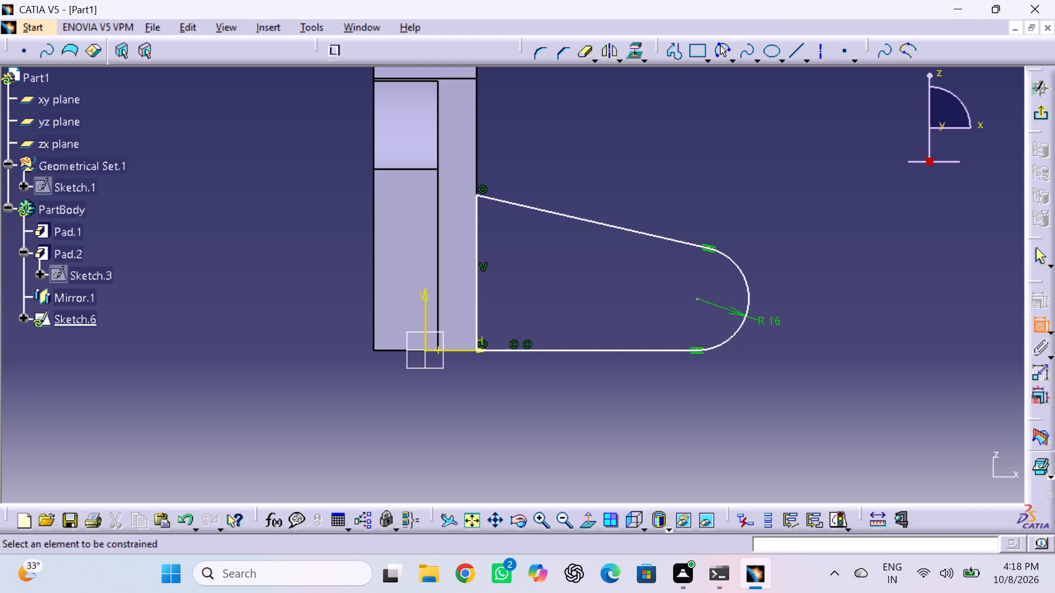
{"action": "left_click", "coordinate": [604, 350]}
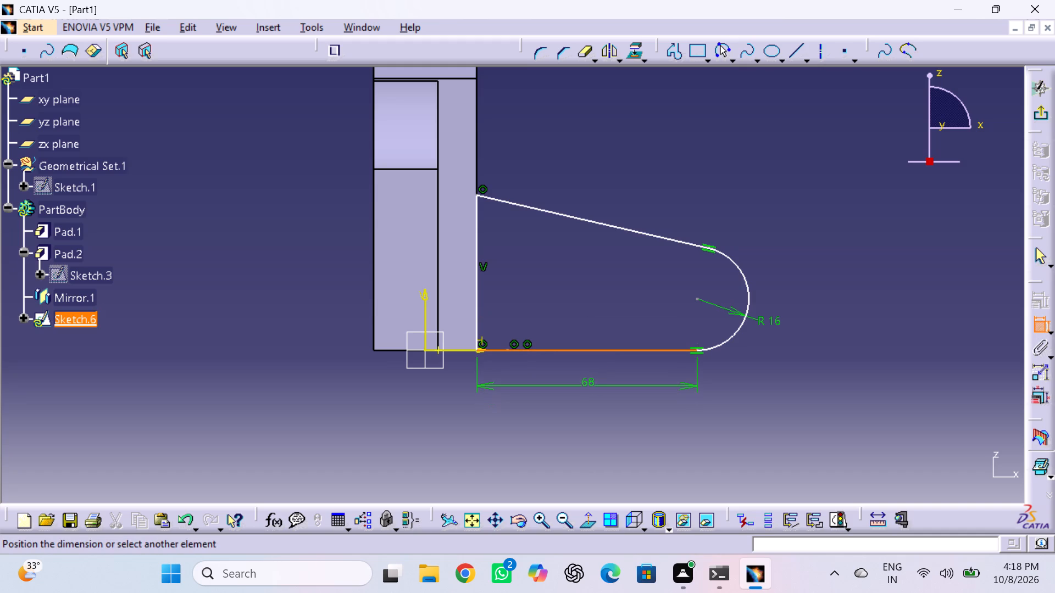
{"action": "left_click", "coordinate": [588, 386]}
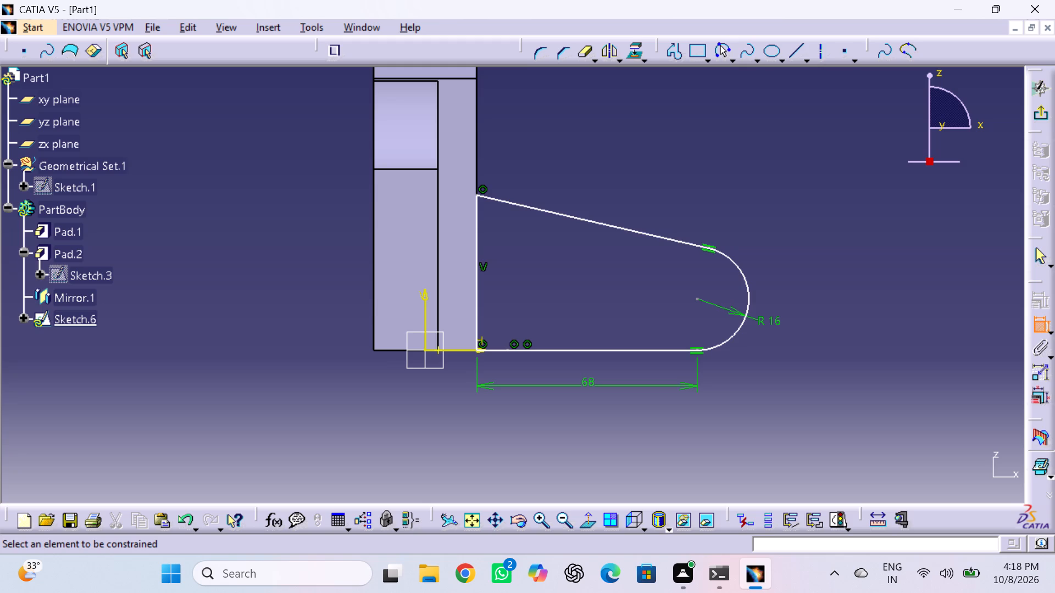
{"action": "double_click", "coordinate": [590, 382]}
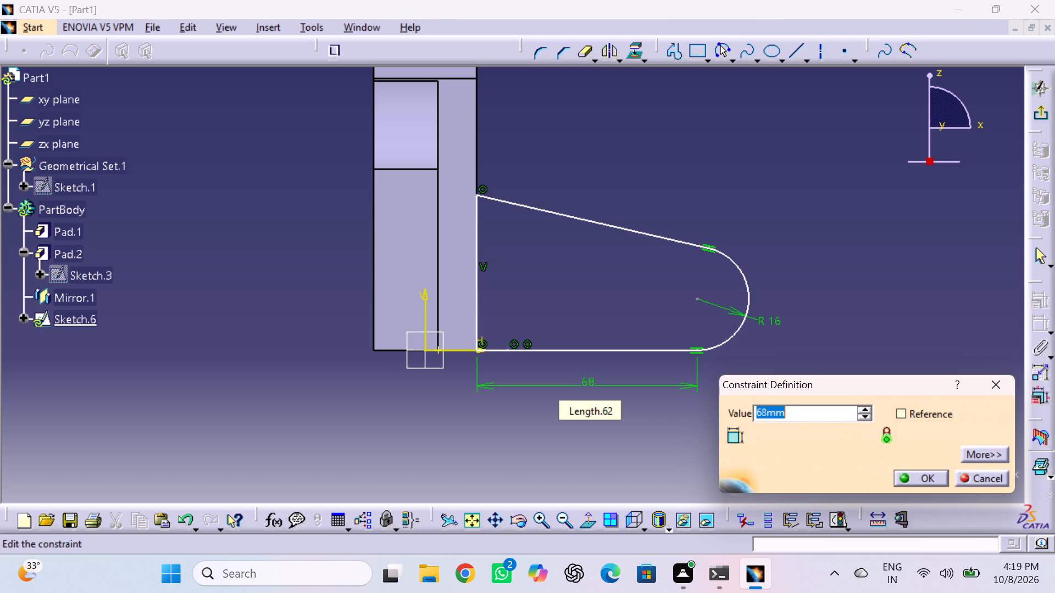
{"action": "type", "text": "48"}
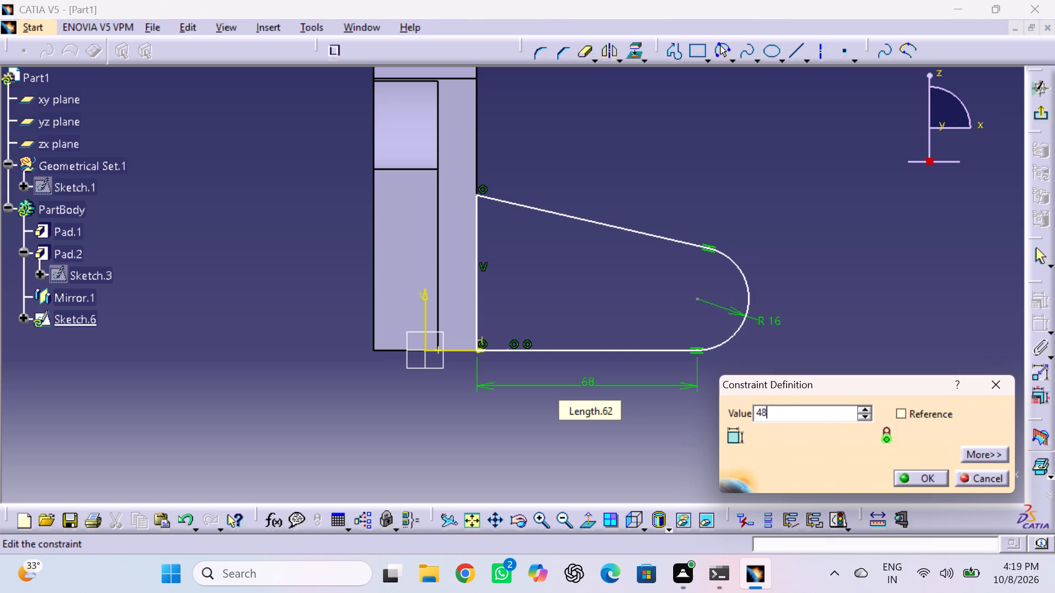
{"action": "key", "text": "Return"}
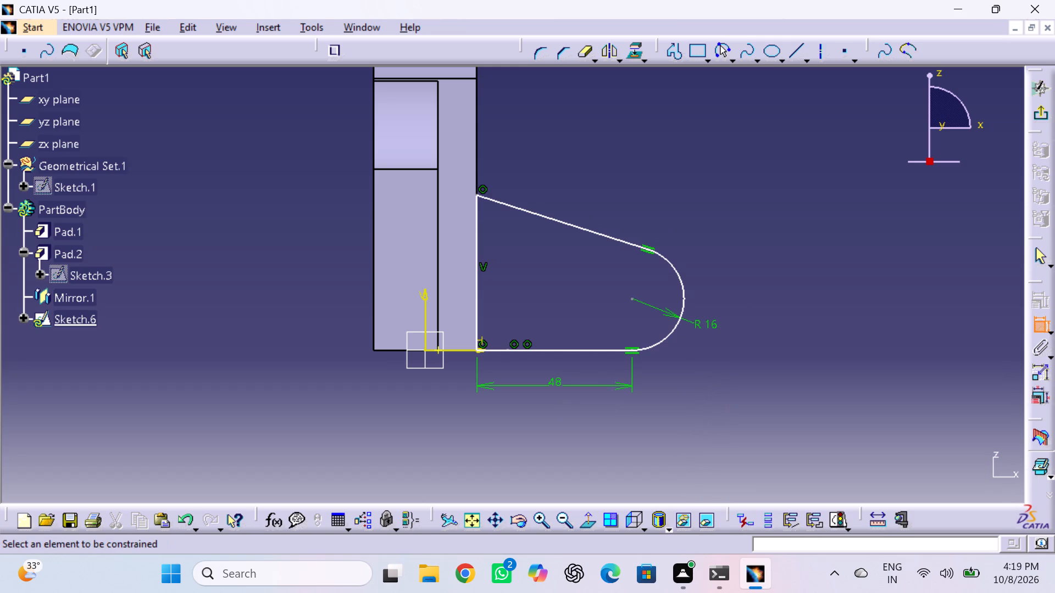
Dimension the length of the vertical line on the block's outer edge.
{"action": "left_click", "coordinate": [478, 295]}
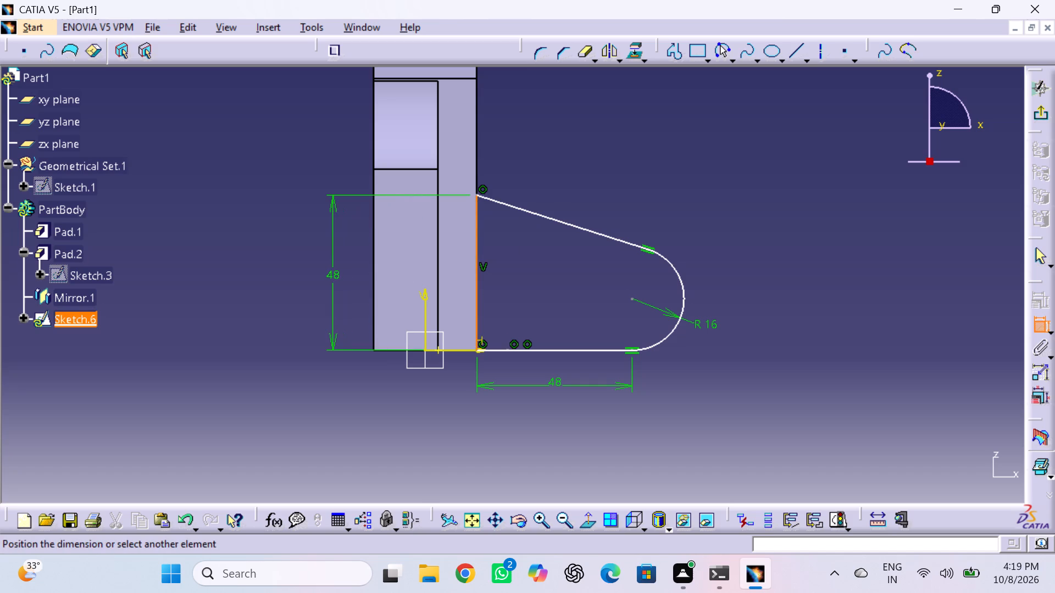
{"action": "left_click", "coordinate": [331, 278]}
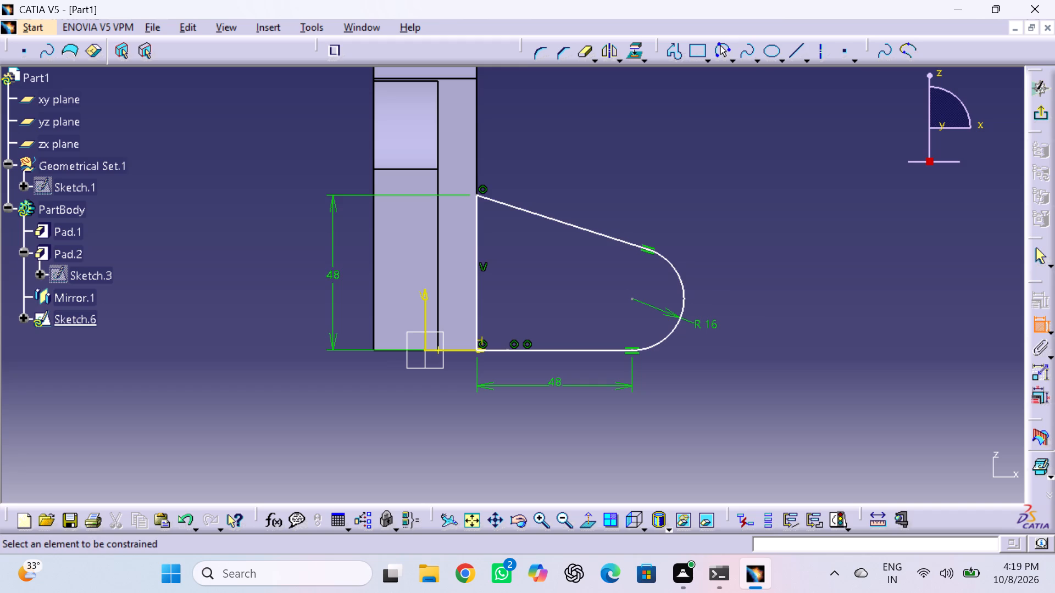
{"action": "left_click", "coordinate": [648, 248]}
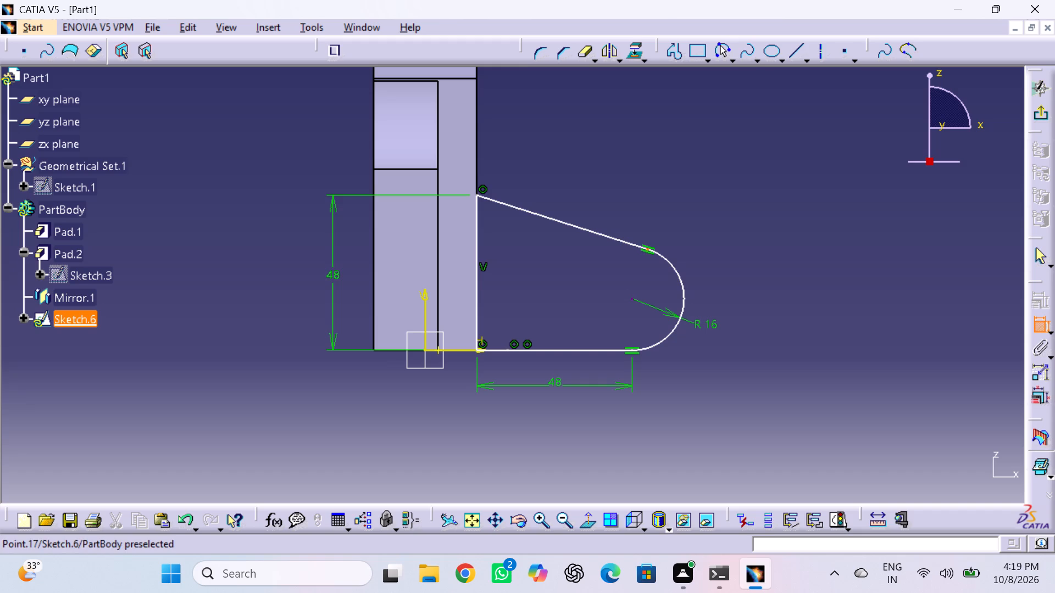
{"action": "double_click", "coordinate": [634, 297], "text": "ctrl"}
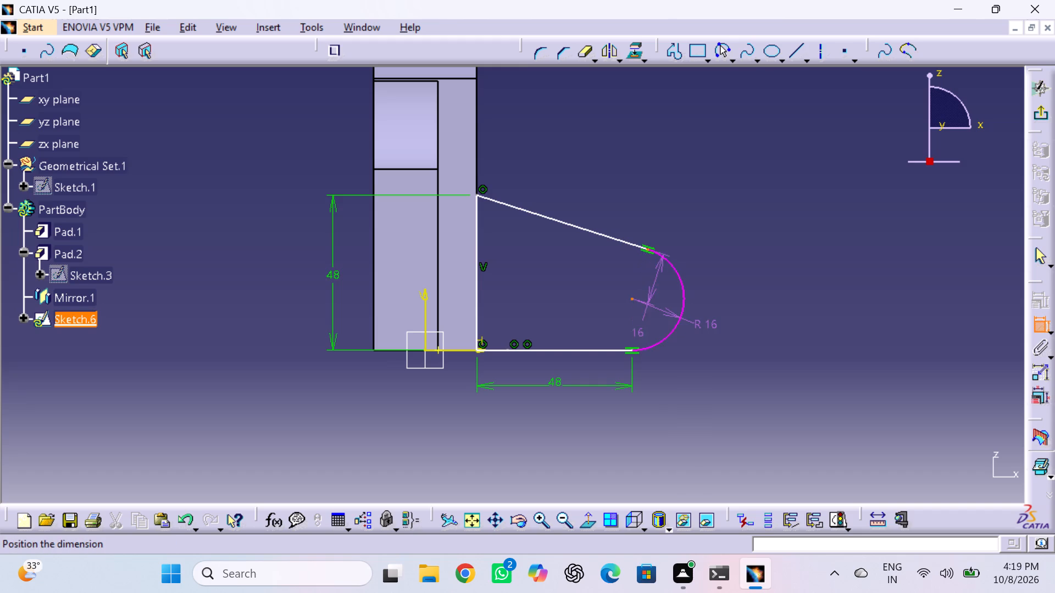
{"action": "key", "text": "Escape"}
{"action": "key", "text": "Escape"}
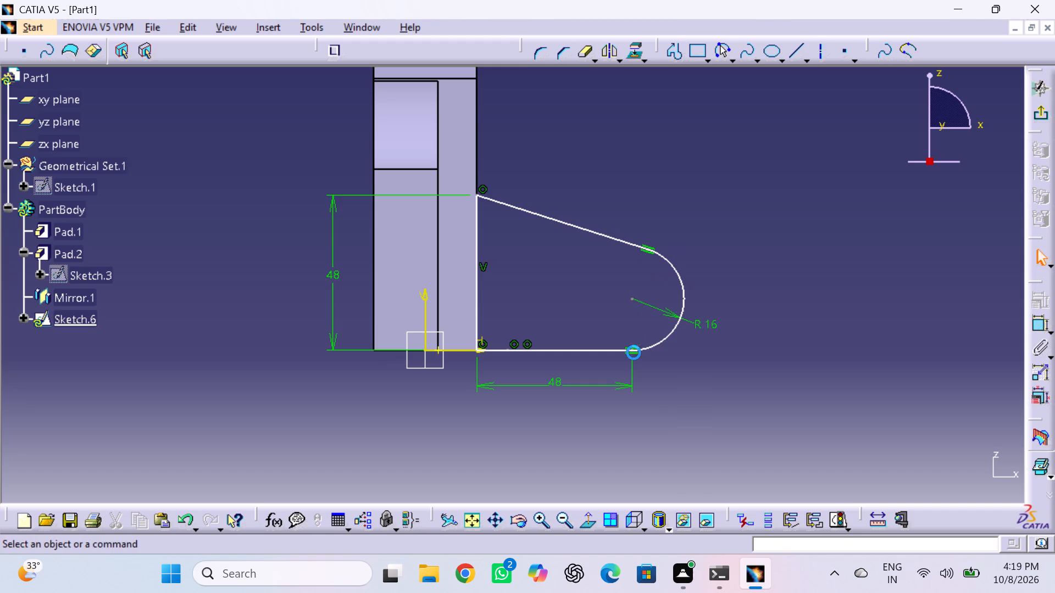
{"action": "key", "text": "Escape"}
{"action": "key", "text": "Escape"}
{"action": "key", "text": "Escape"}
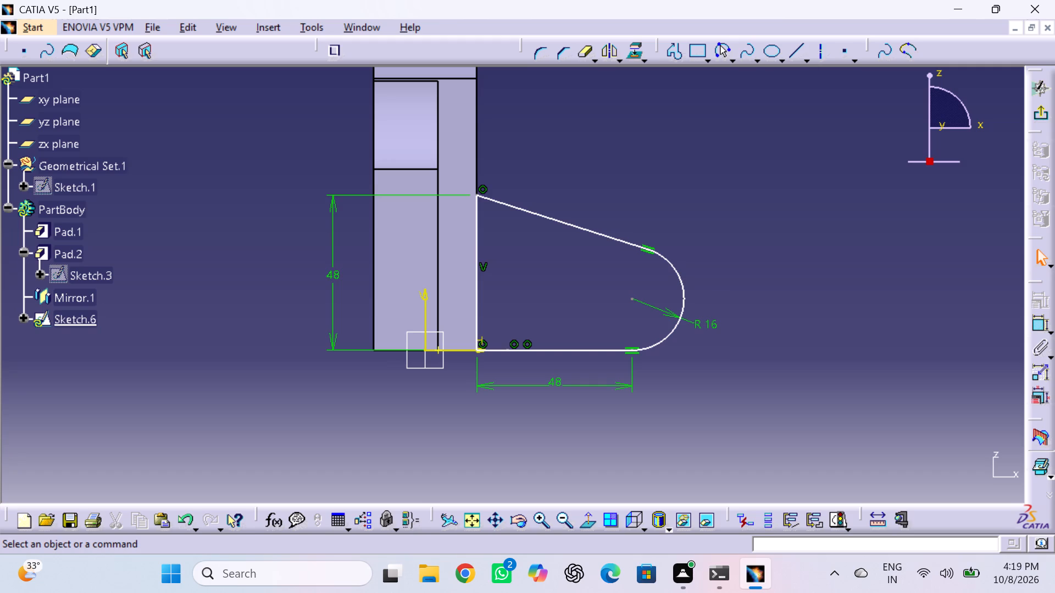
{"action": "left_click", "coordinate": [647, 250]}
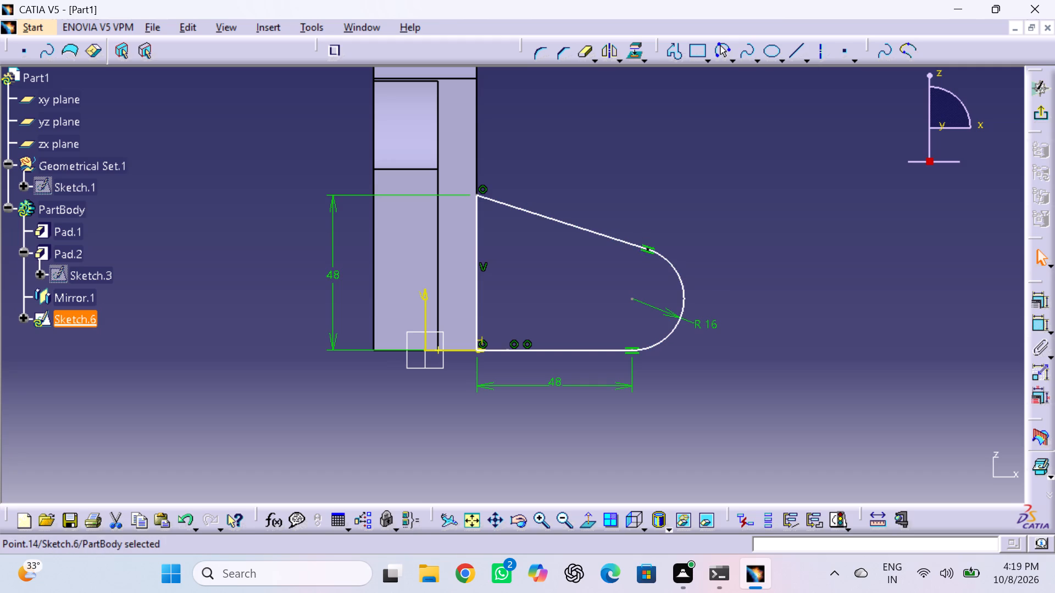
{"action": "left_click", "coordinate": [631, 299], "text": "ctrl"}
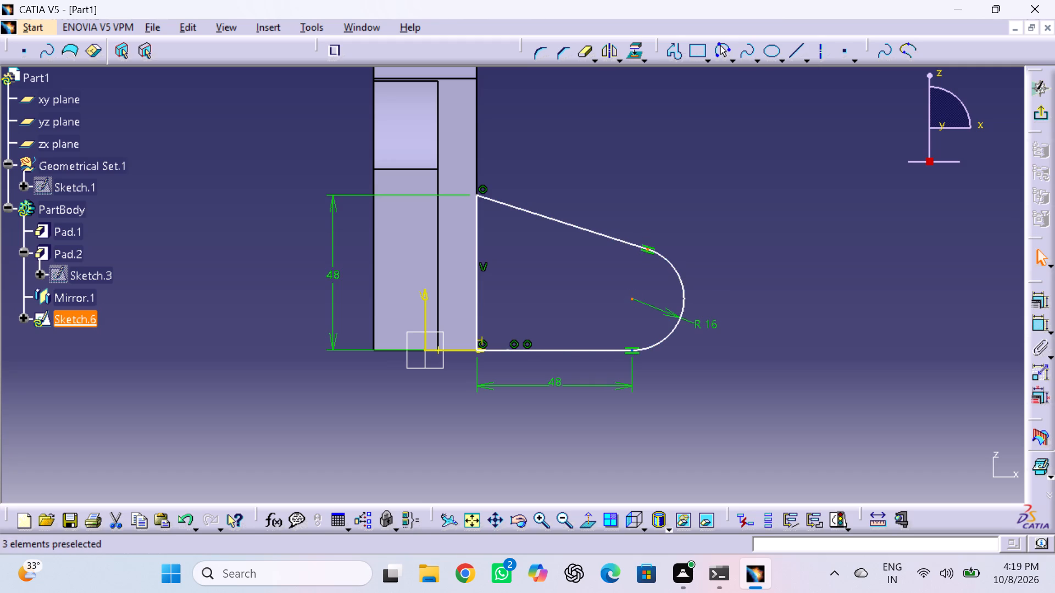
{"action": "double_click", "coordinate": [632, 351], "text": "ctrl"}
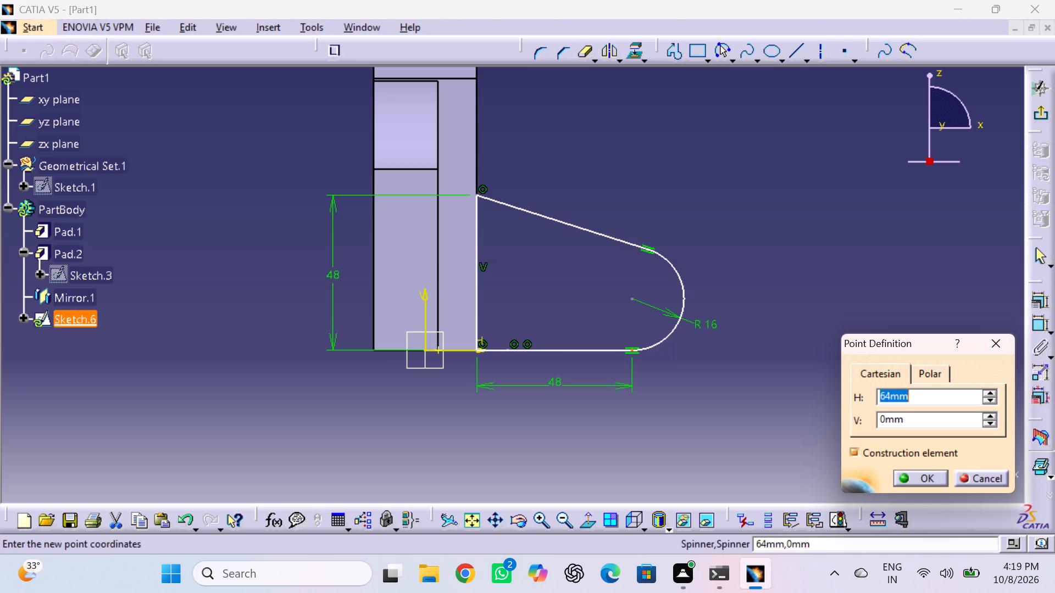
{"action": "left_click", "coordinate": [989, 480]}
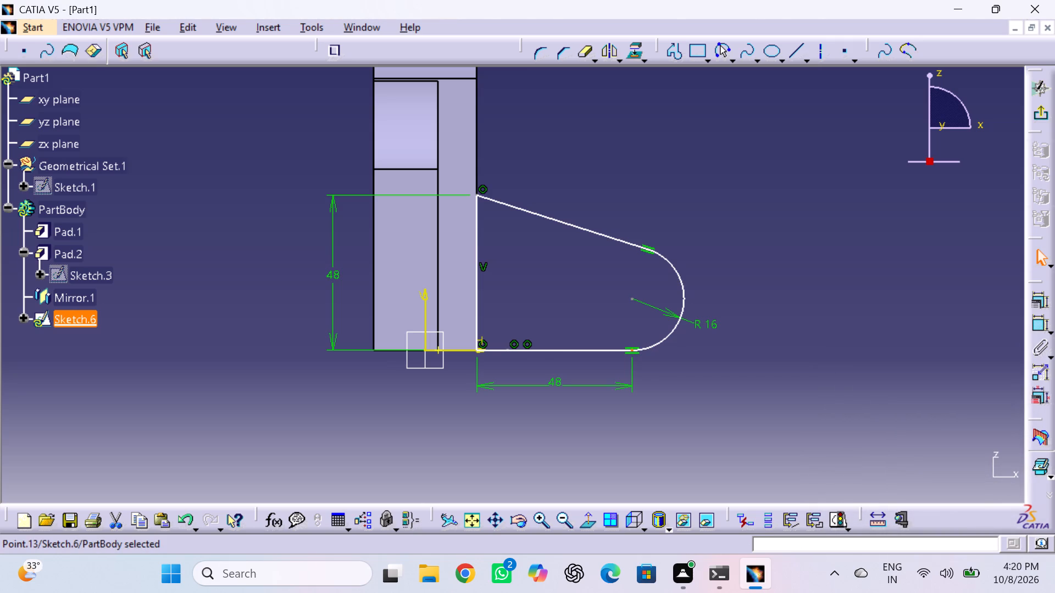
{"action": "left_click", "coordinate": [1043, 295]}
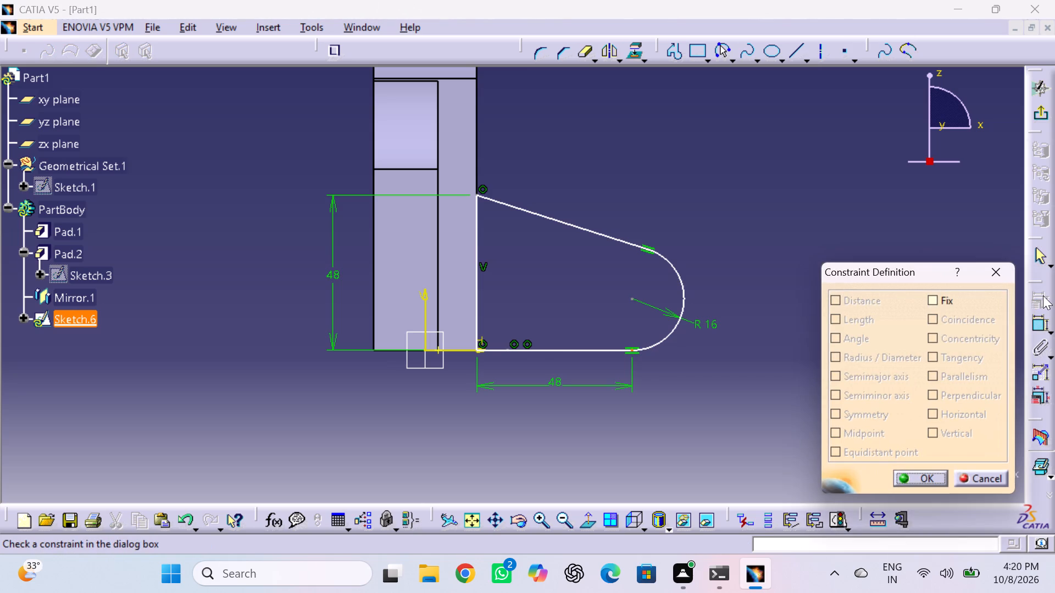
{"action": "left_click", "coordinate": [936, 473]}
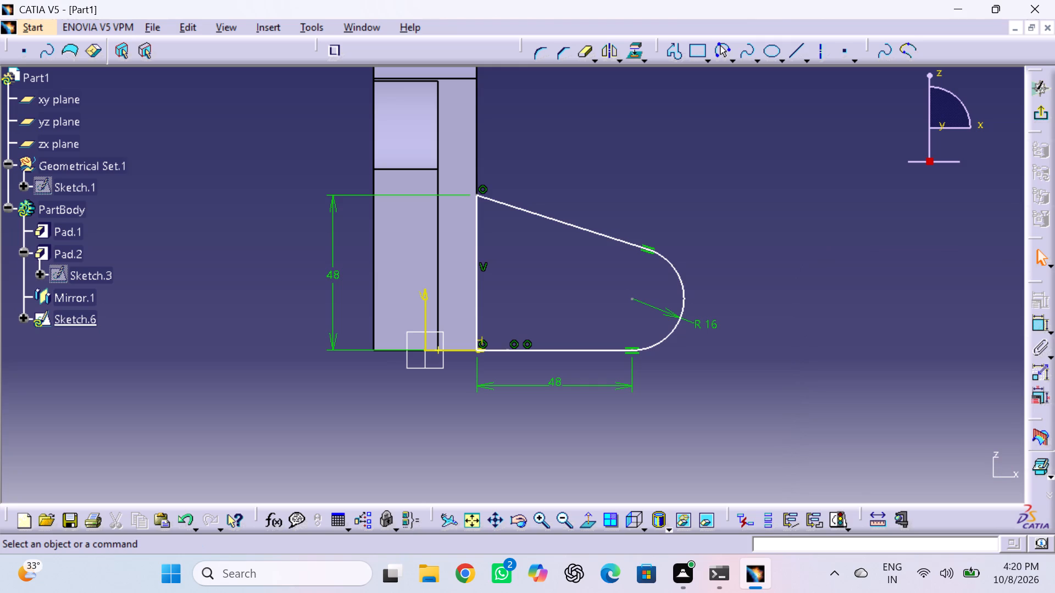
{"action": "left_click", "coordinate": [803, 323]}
Delete the R 16 end arc and the sloped top line from the side profile.
{"action": "left_click", "coordinate": [686, 310]}
{"action": "key", "text": "Delete"}
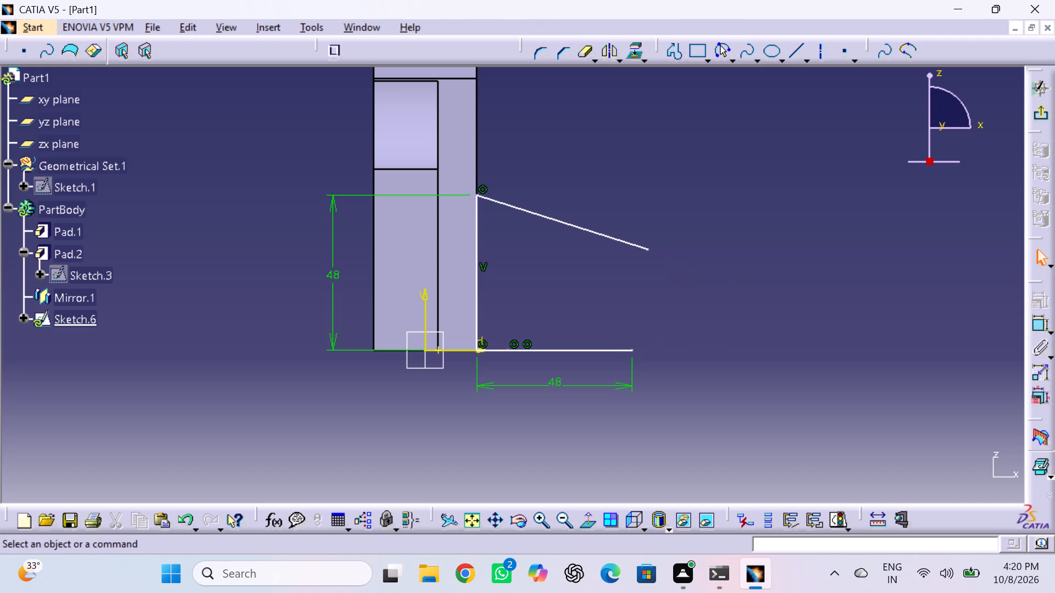
{"action": "left_click", "coordinate": [642, 242]}
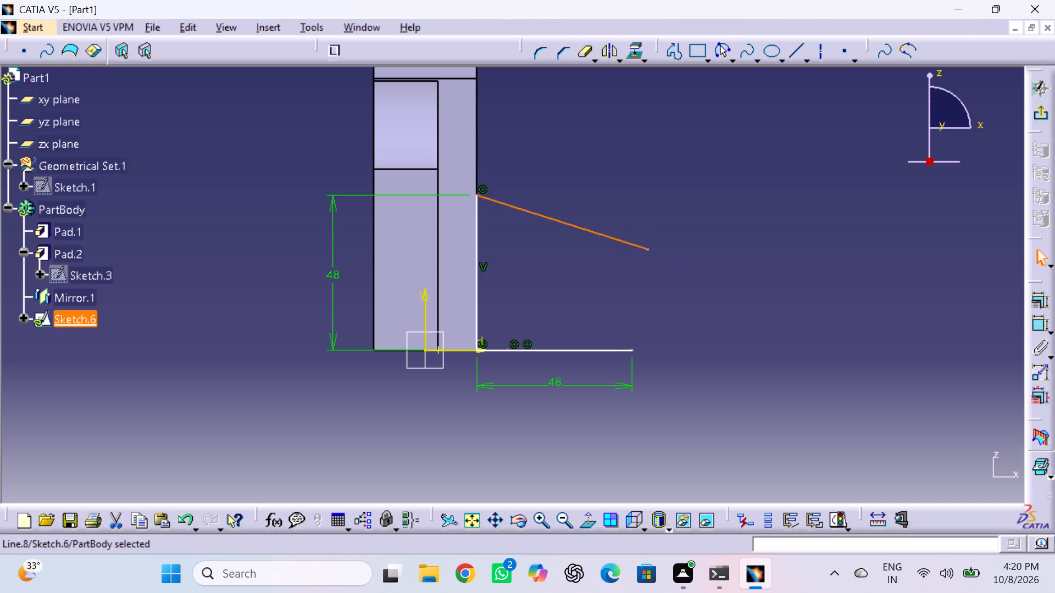
{"action": "key", "text": "Delete"}
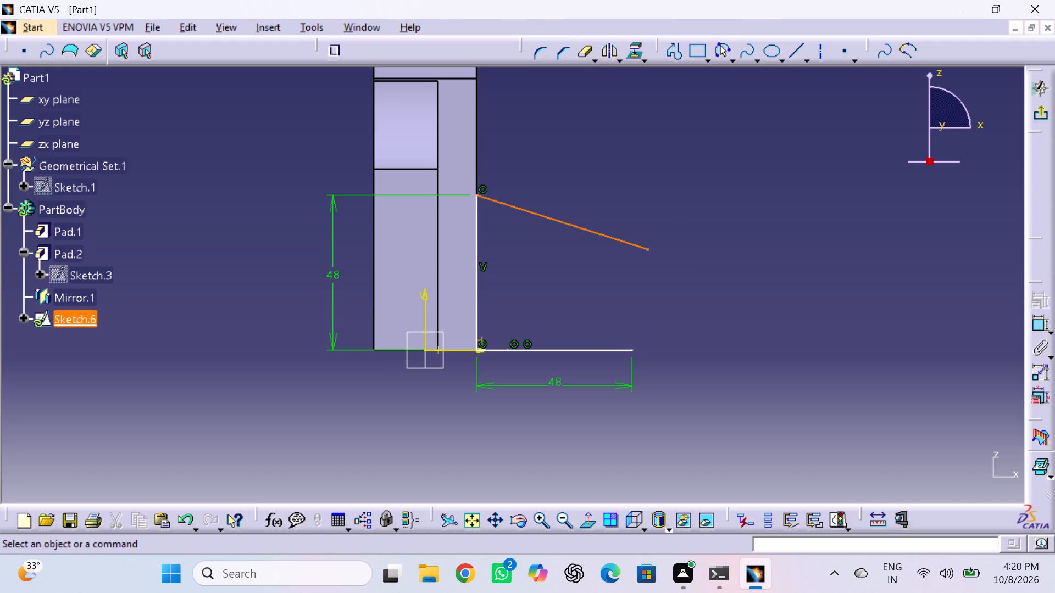
Draw a vertical line about 27.5 mm high from the base line's outer end and a sloped line to the top of the 48 mm vertical.
{"action": "left_click", "coordinate": [674, 50]}
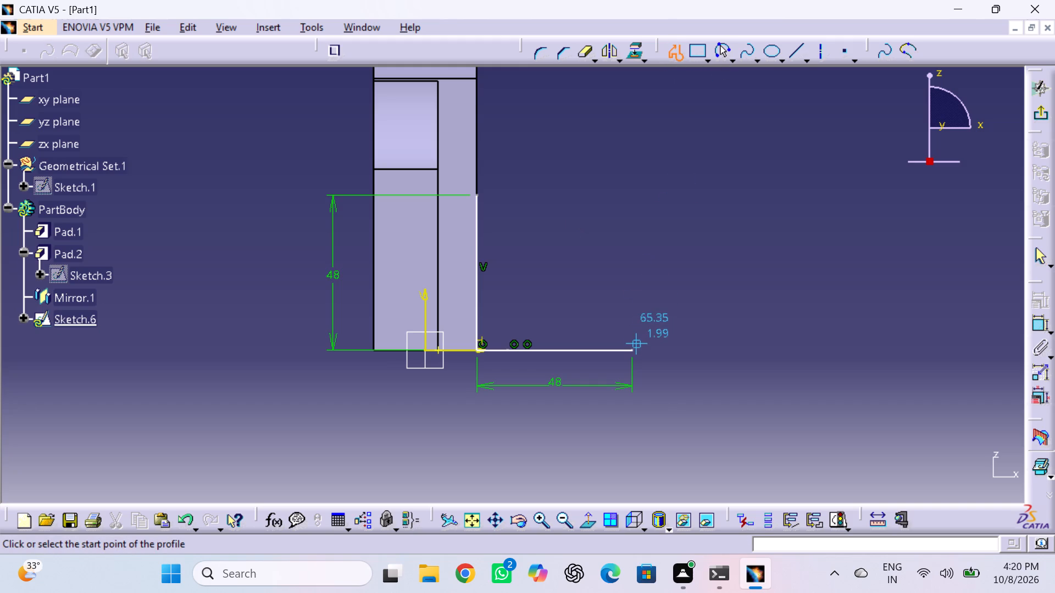
{"action": "left_click", "coordinate": [630, 350]}
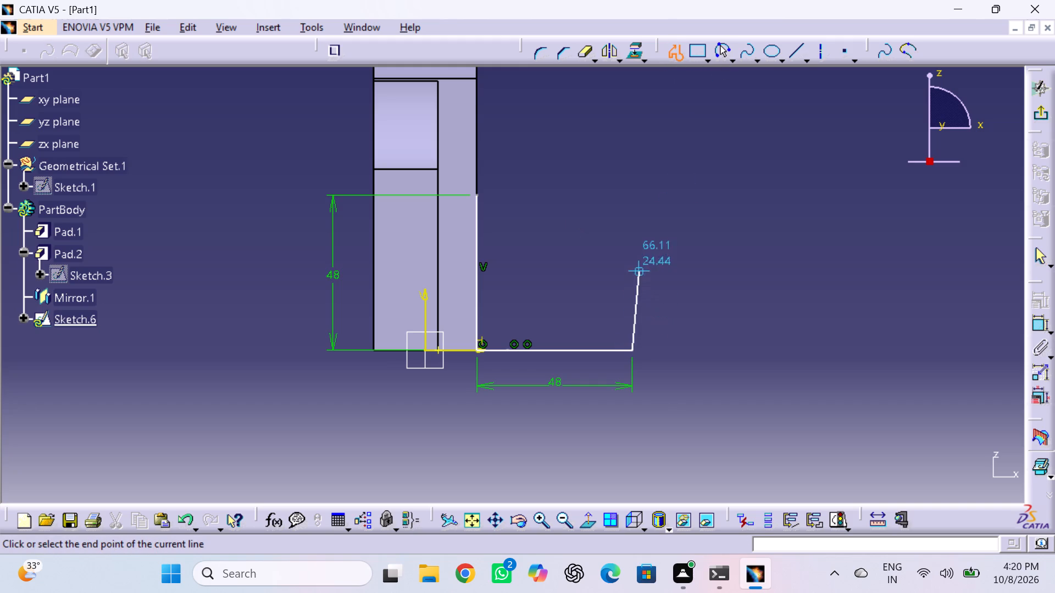
{"action": "left_click", "coordinate": [632, 259]}
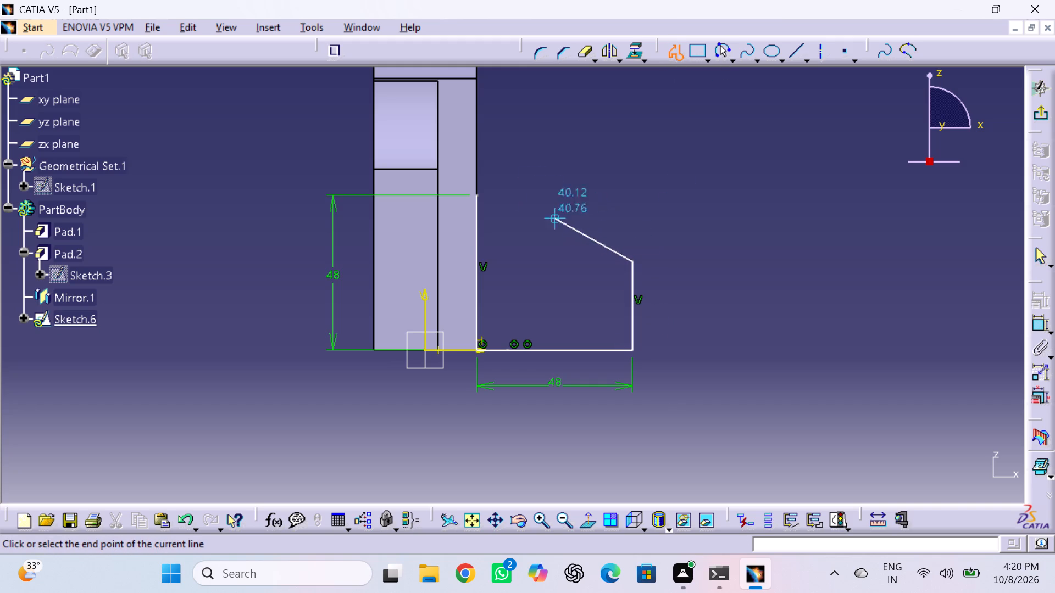
{"action": "left_click", "coordinate": [478, 193]}
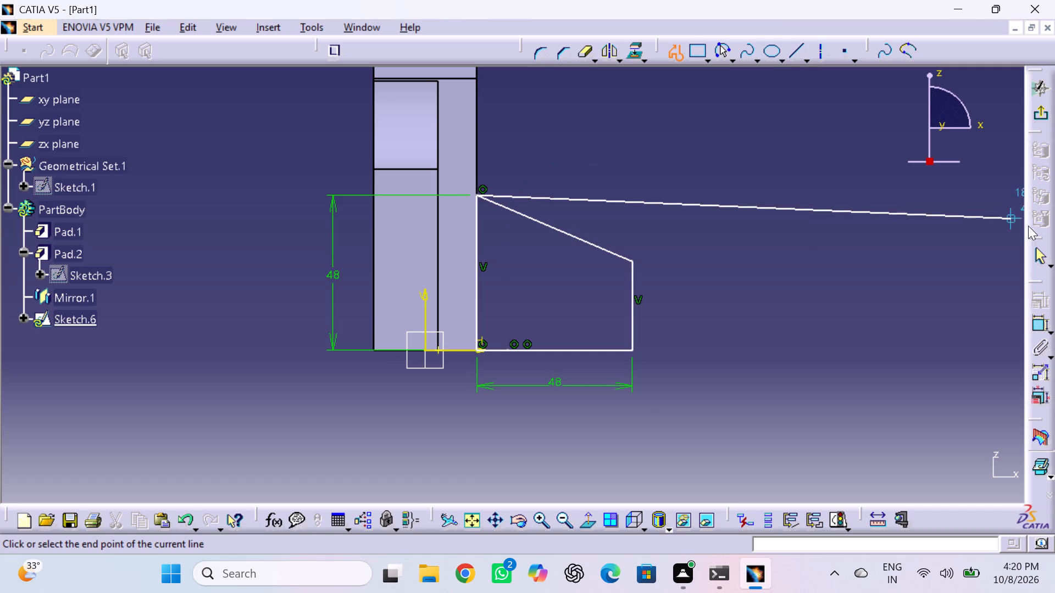
{"action": "left_click", "coordinate": [1040, 247]}
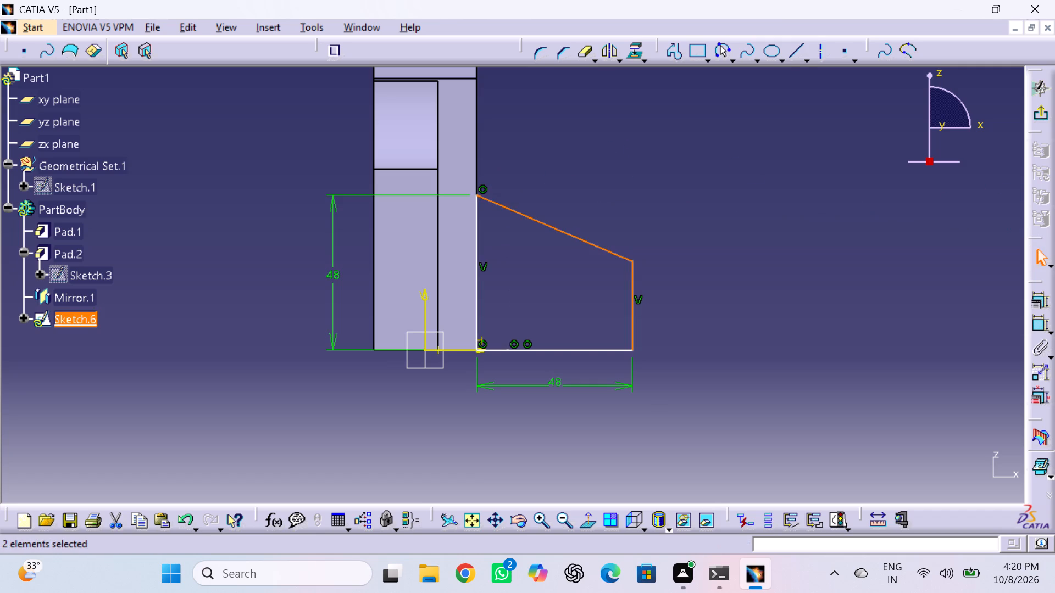
{"action": "left_click", "coordinate": [719, 135]}
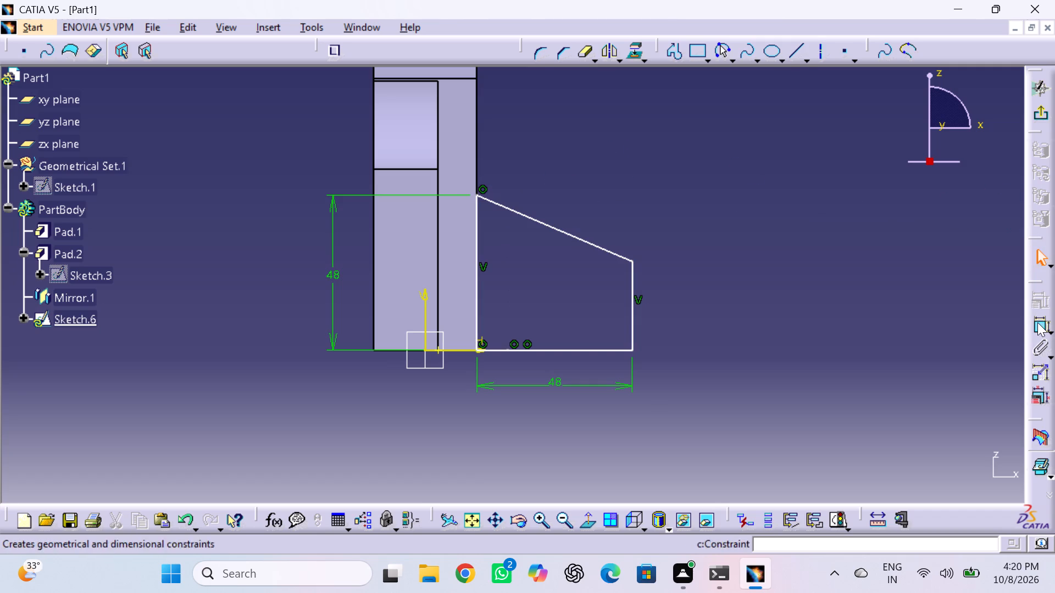
Dimension the outer vertical line's length and set it to 32 mm.
{"action": "left_click", "coordinate": [1037, 322]}
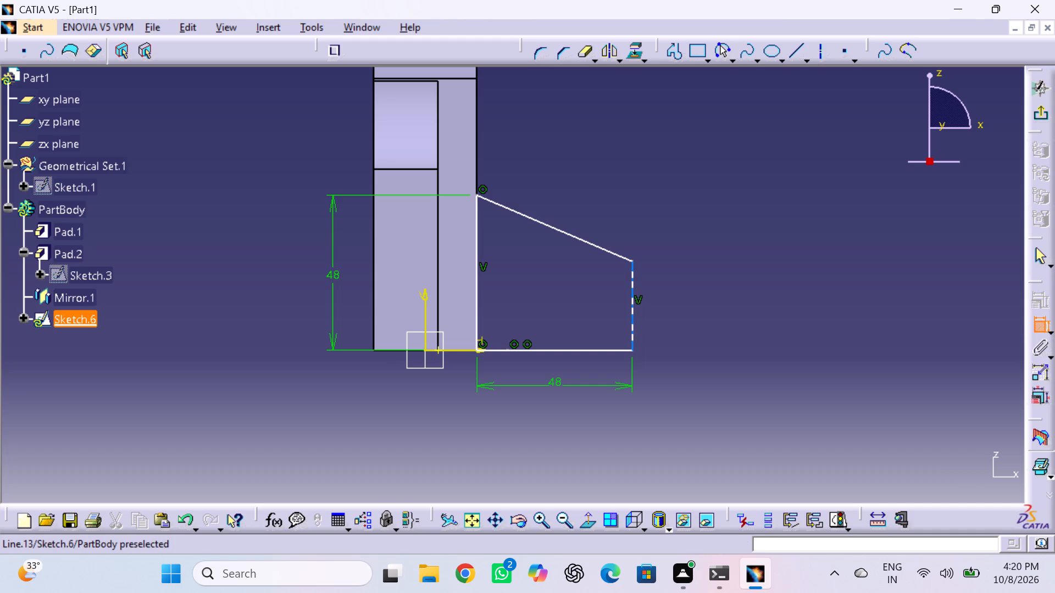
{"action": "left_click", "coordinate": [634, 315]}
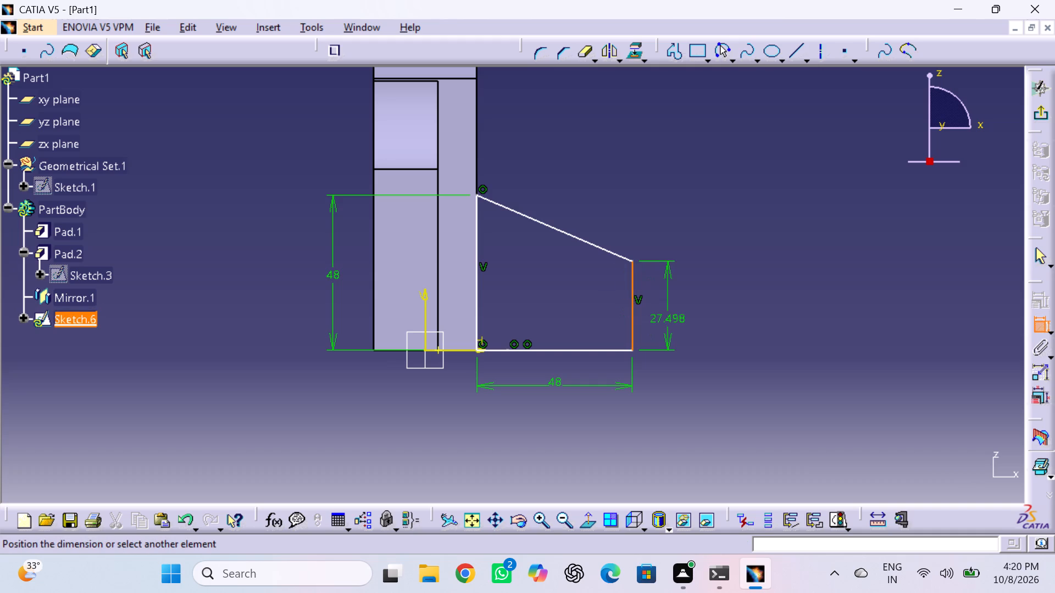
{"action": "double_click", "coordinate": [673, 306]}
{"action": "double_click", "coordinate": [678, 300]}
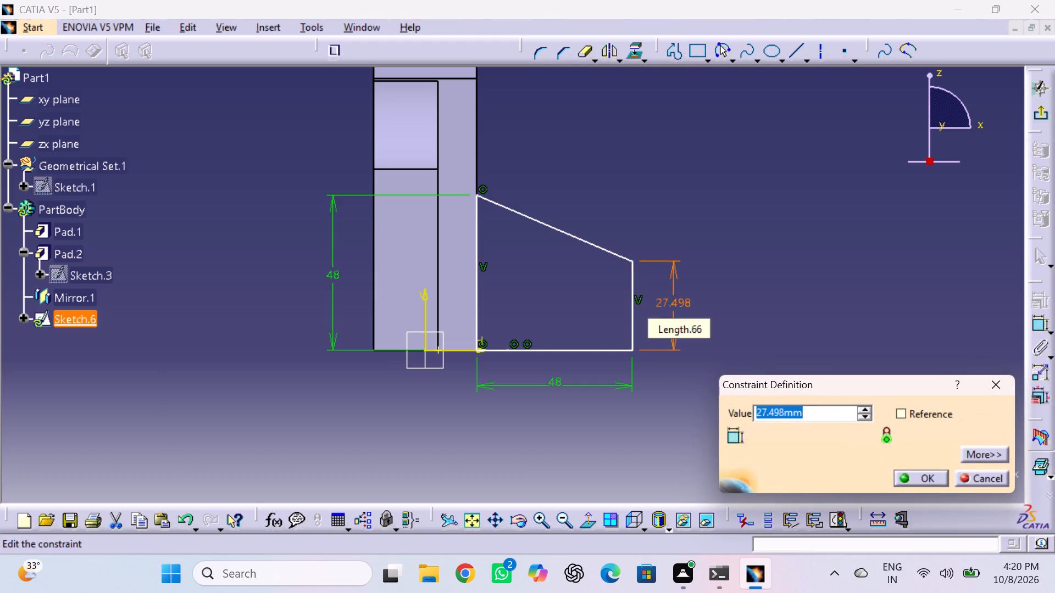
{"action": "type", "text": "32"}
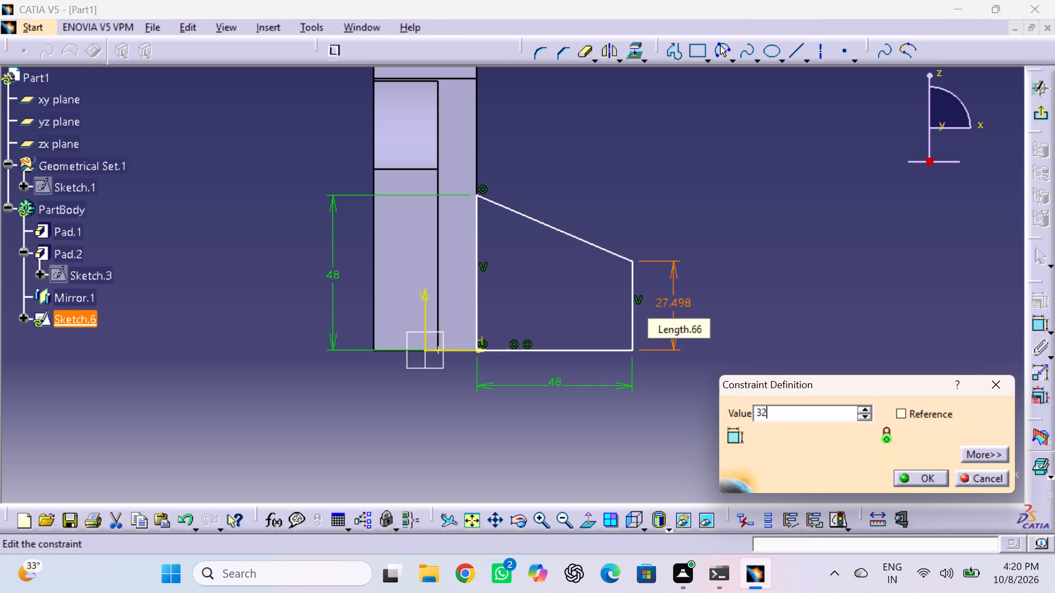
{"action": "key", "text": "Return"}
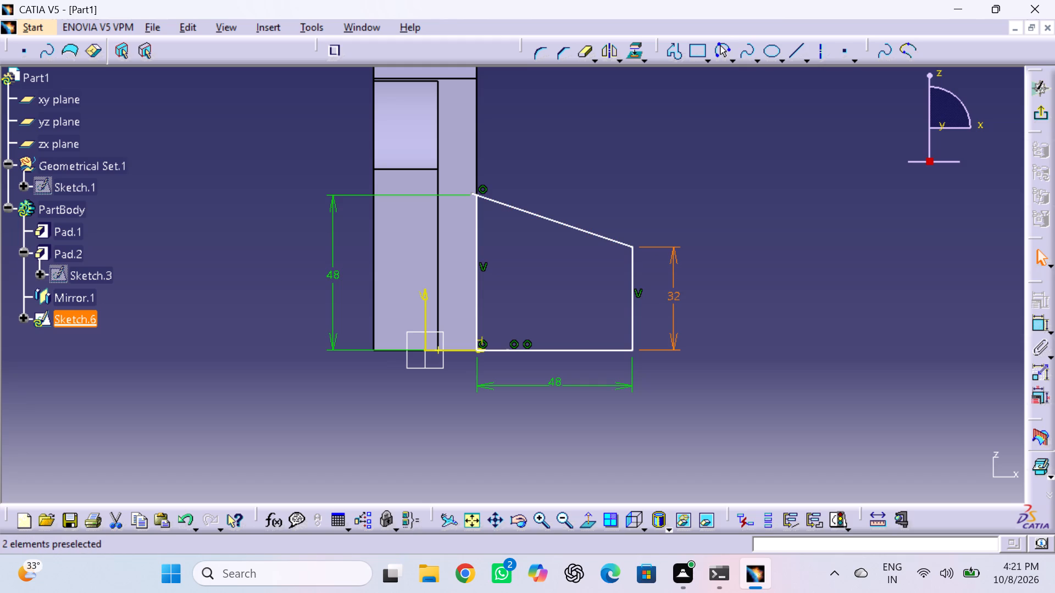
Draw an outward-bulging arc of 16 mm radius between the two ends of the 32 mm vertical line.
{"action": "left_click", "coordinate": [723, 52]}
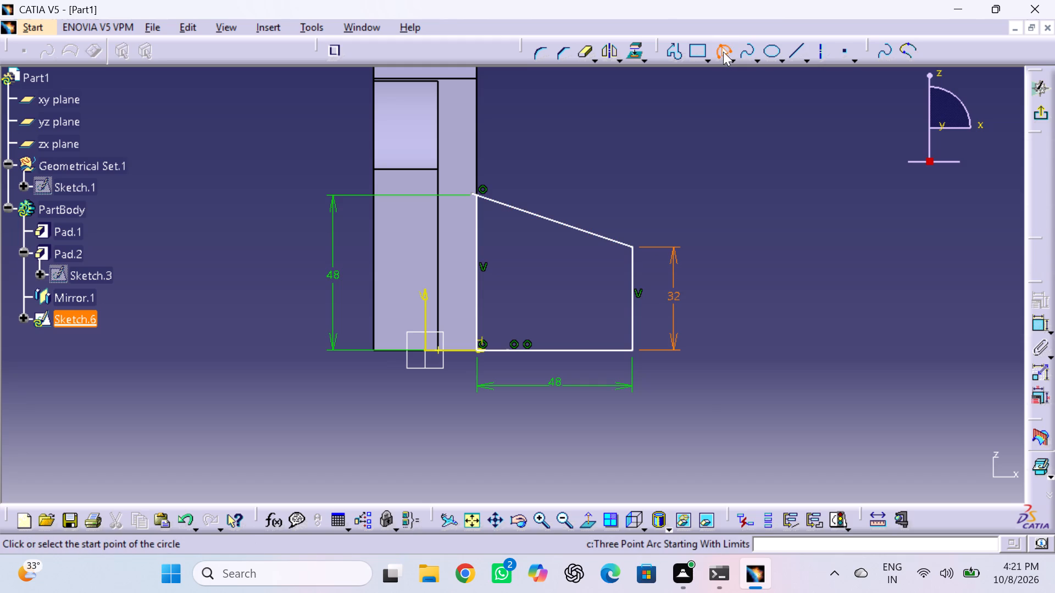
{"action": "left_click", "coordinate": [632, 246]}
{"action": "left_click", "coordinate": [631, 349]}
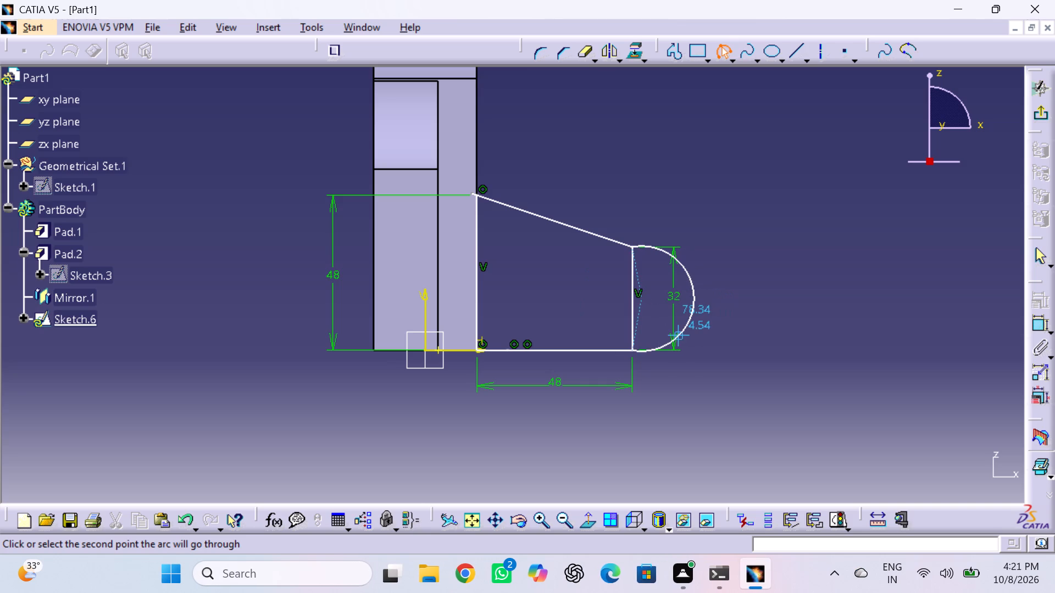
{"action": "double_click", "coordinate": [687, 300]}
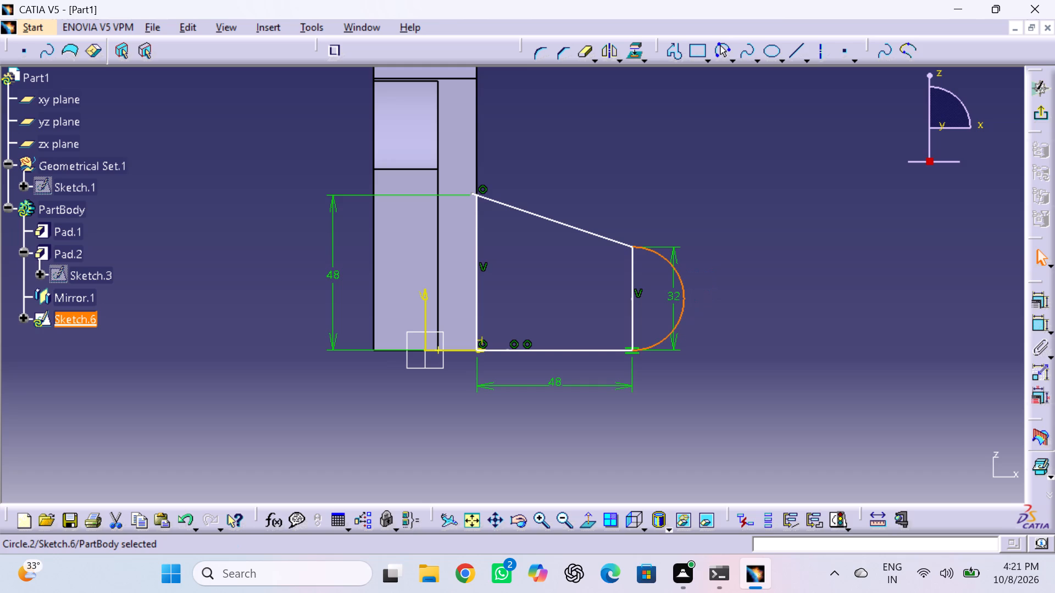
{"action": "left_click", "coordinate": [842, 283]}
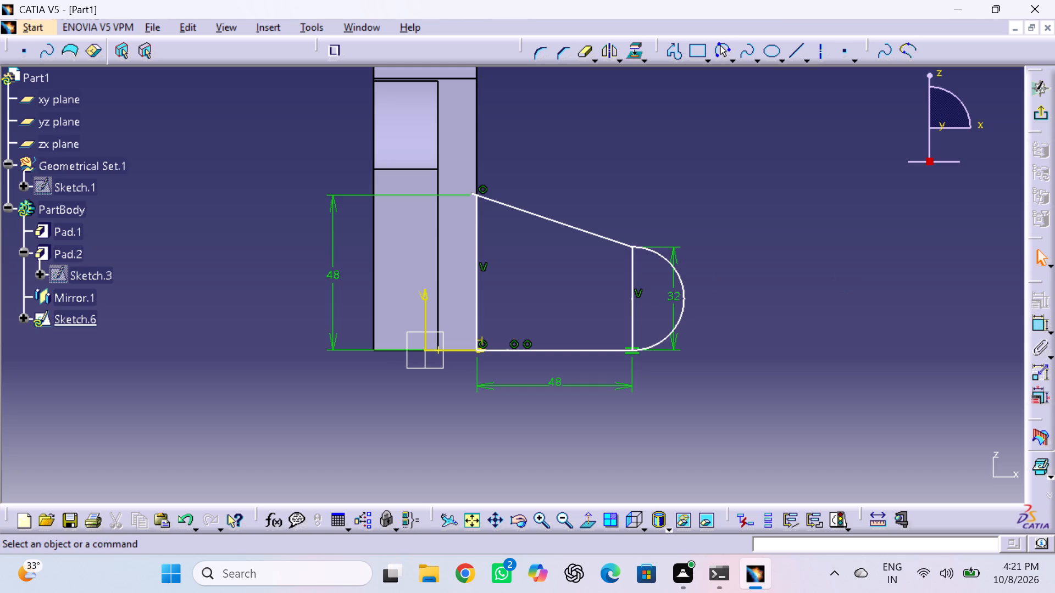
Apply a tangency constraint between the end arc and the sloped top line.
{"action": "double_click", "coordinate": [669, 258]}
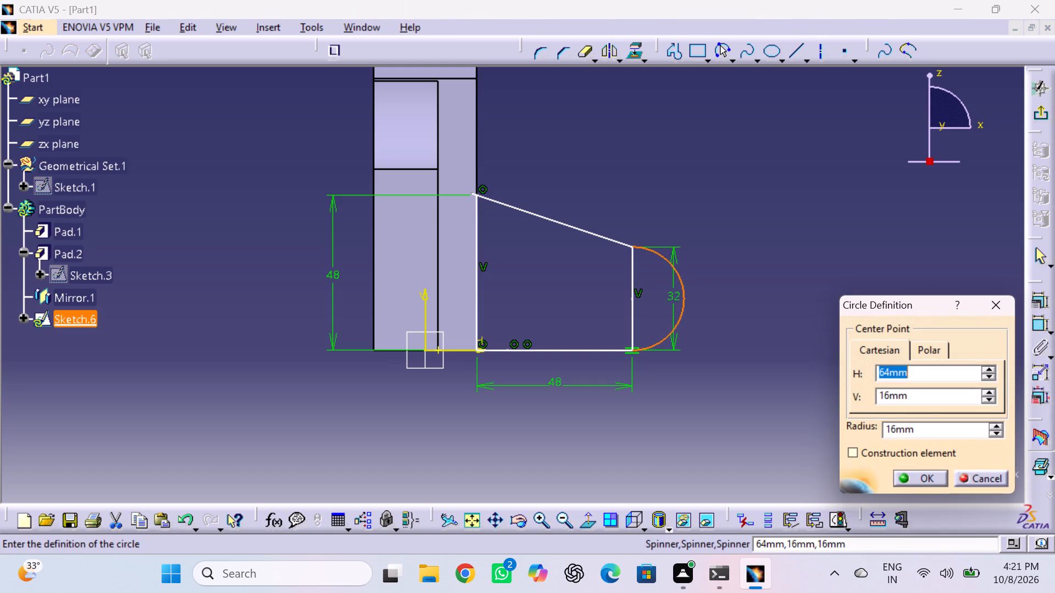
{"action": "left_click", "coordinate": [1003, 306]}
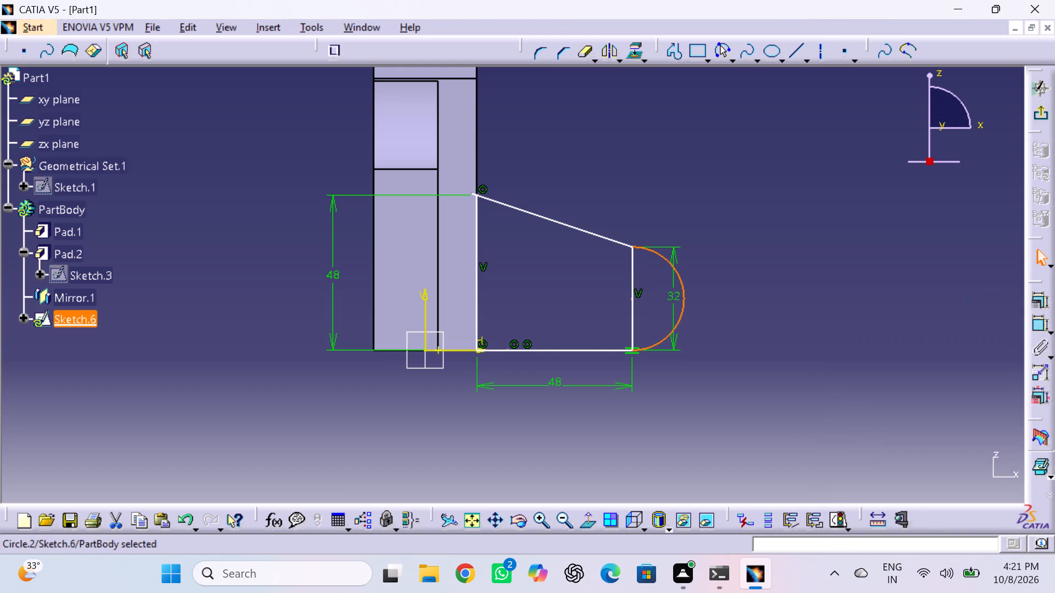
{"action": "left_click", "coordinate": [610, 239], "text": "ctrl"}
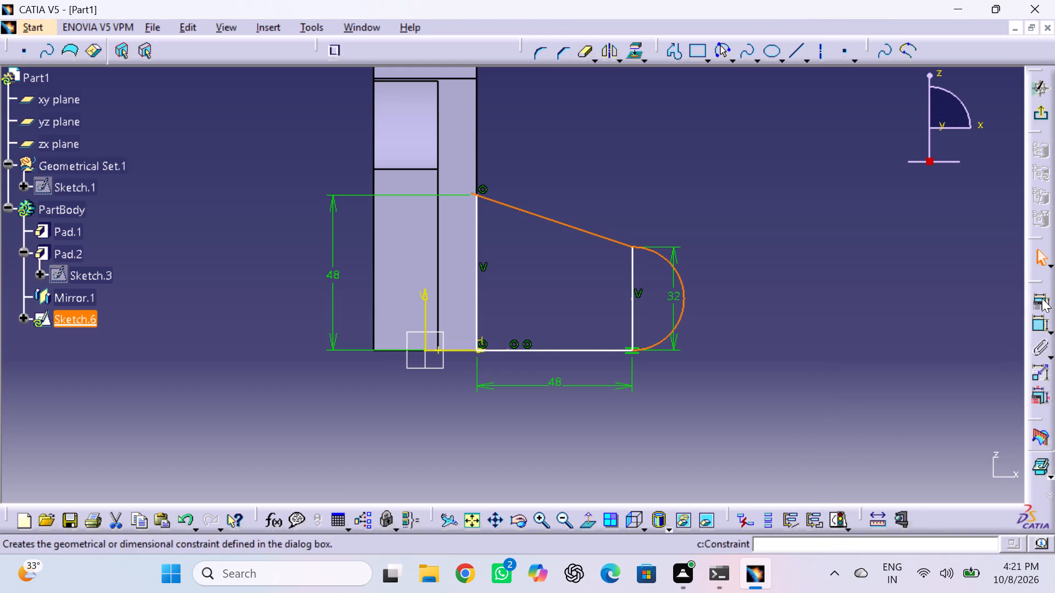
{"action": "left_click", "coordinate": [1042, 298]}
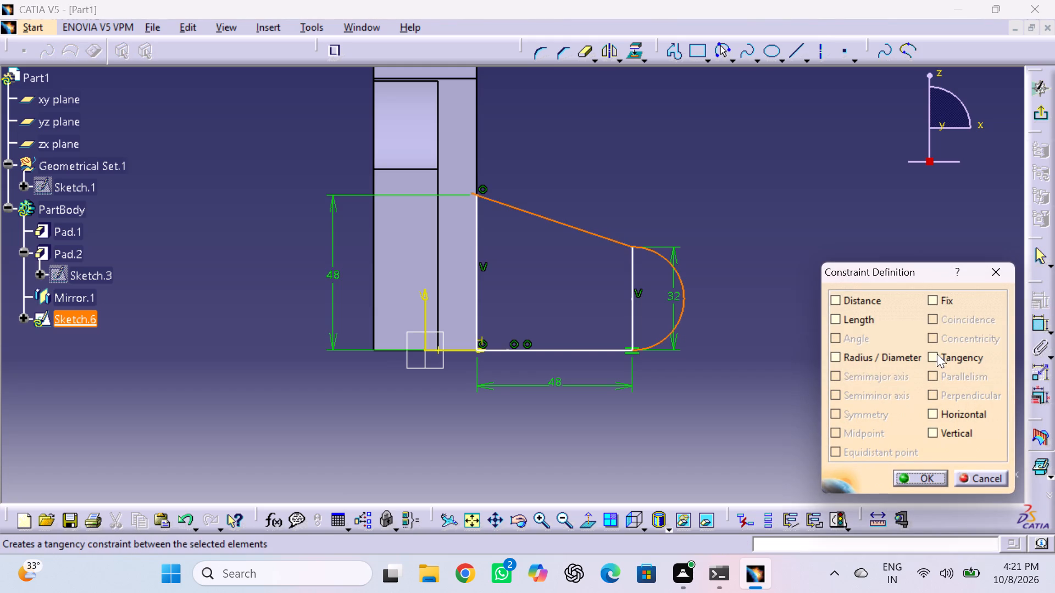
{"action": "left_click", "coordinate": [937, 354]}
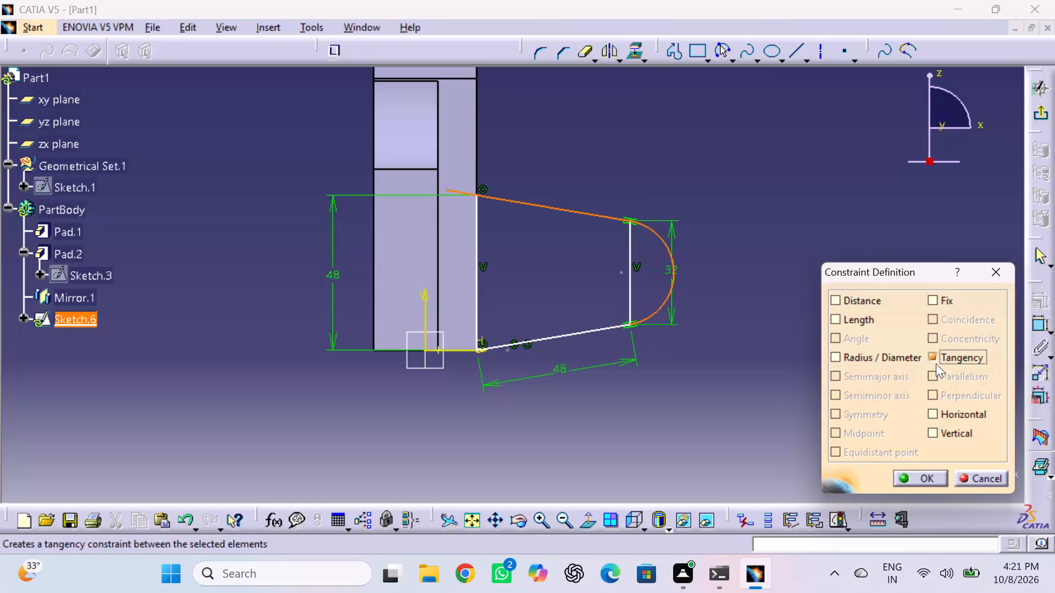
{"action": "double_click", "coordinate": [934, 479]}
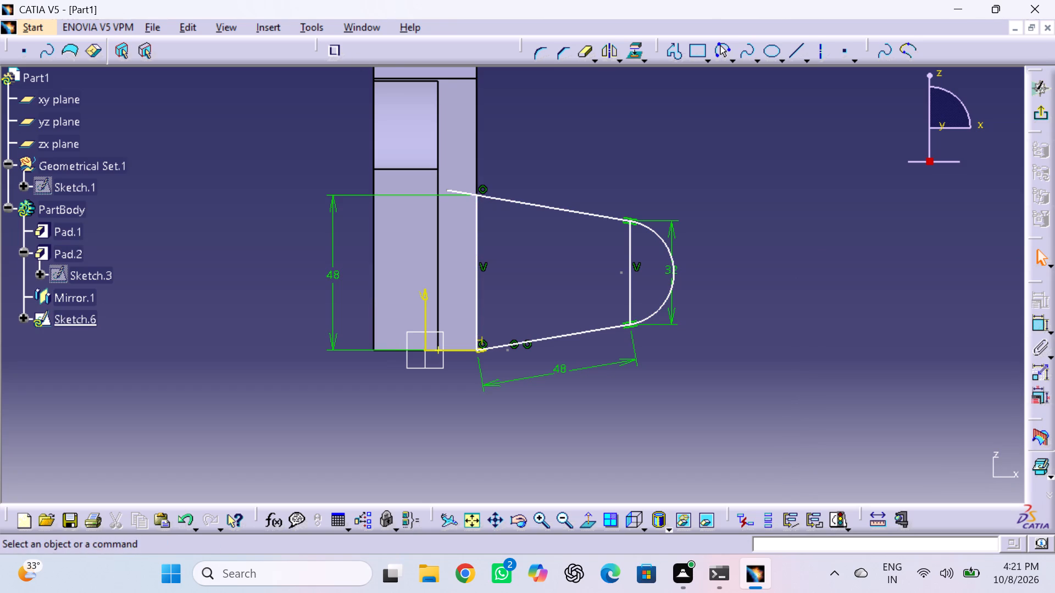
Make the sloped line's free end coincident with the top end of the 48 mm vertical line on the block's edge.
{"action": "left_click", "coordinate": [538, 513]}
{"action": "left_click", "coordinate": [538, 513]}
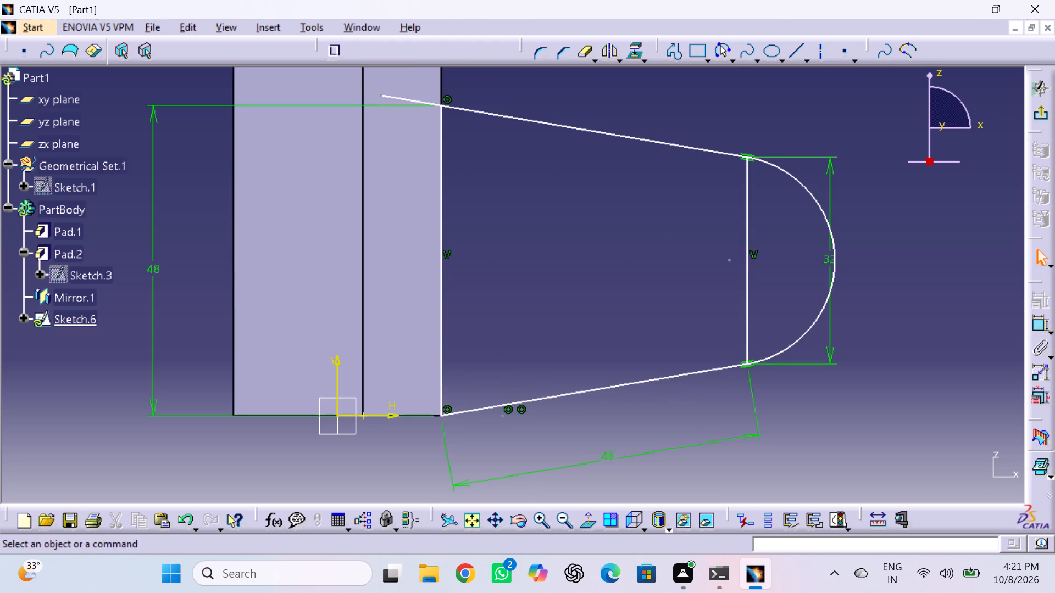
{"action": "left_click", "coordinate": [442, 107]}
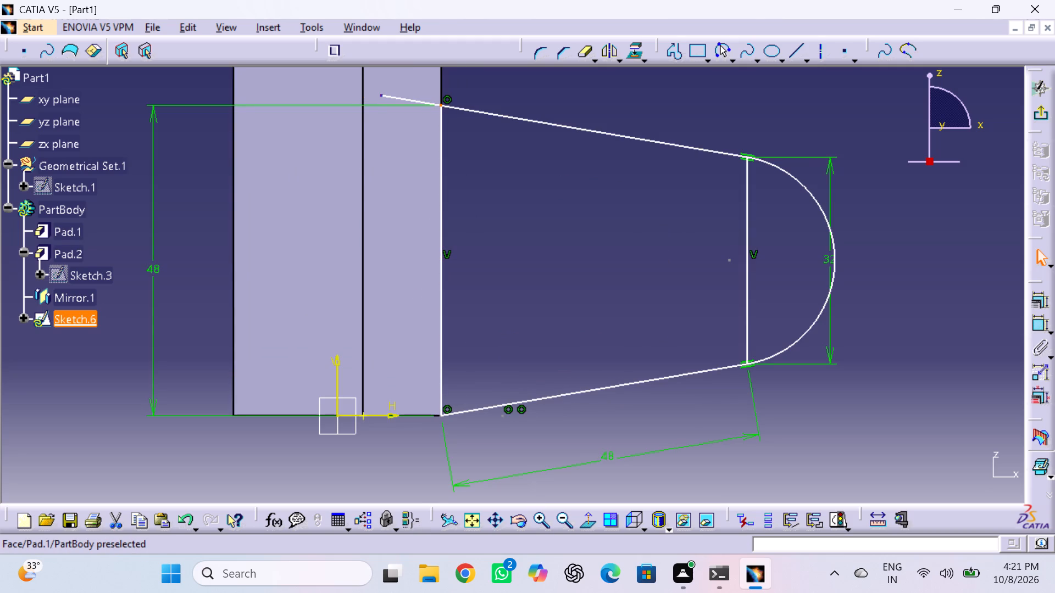
{"action": "left_click", "coordinate": [380, 95], "text": "ctrl"}
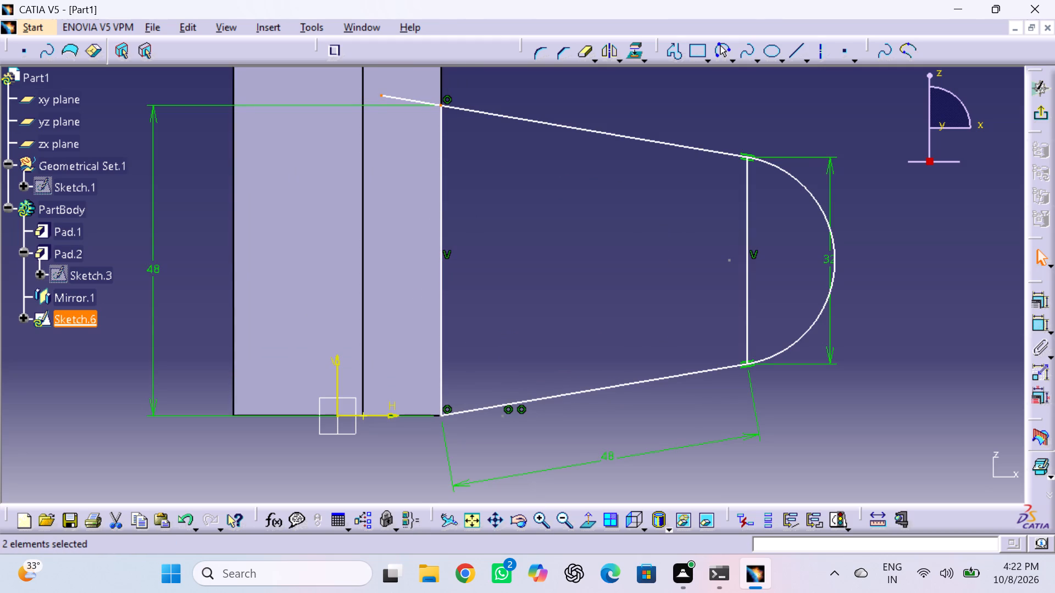
{"action": "left_click", "coordinate": [1042, 296]}
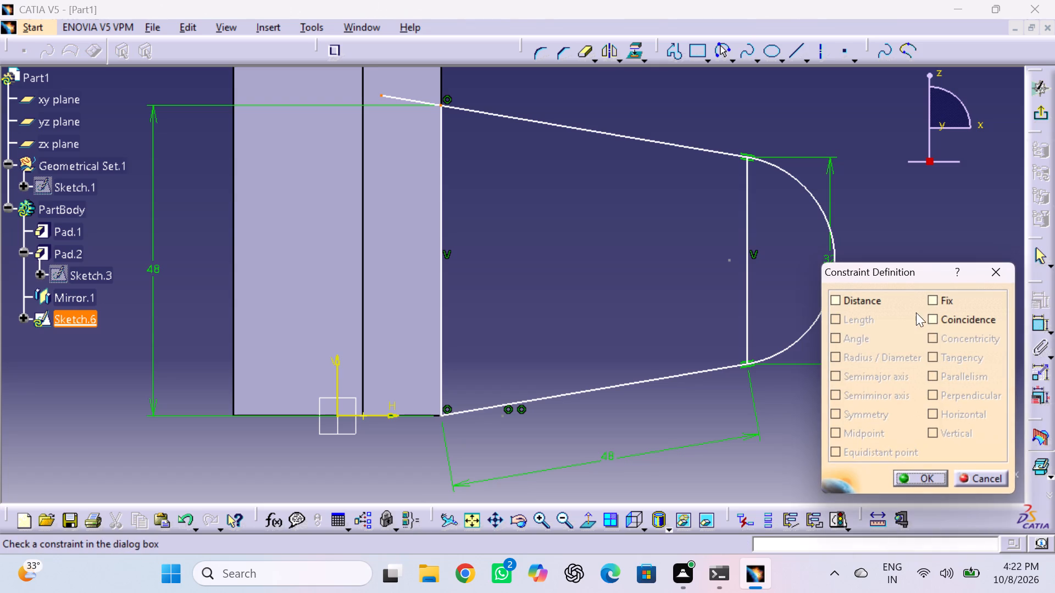
{"action": "left_click", "coordinate": [933, 315]}
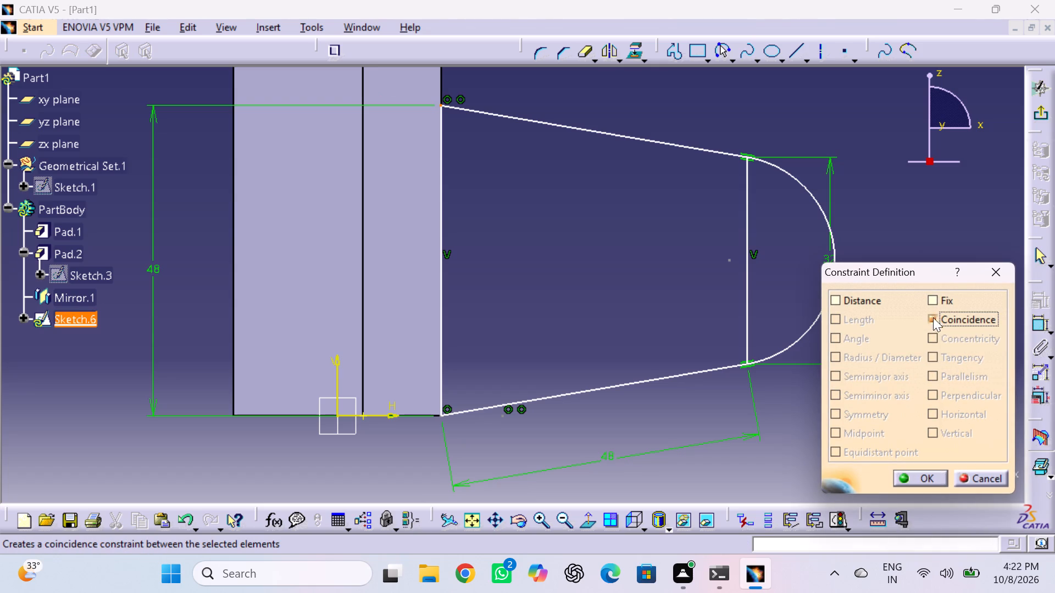
{"action": "left_click", "coordinate": [920, 477]}
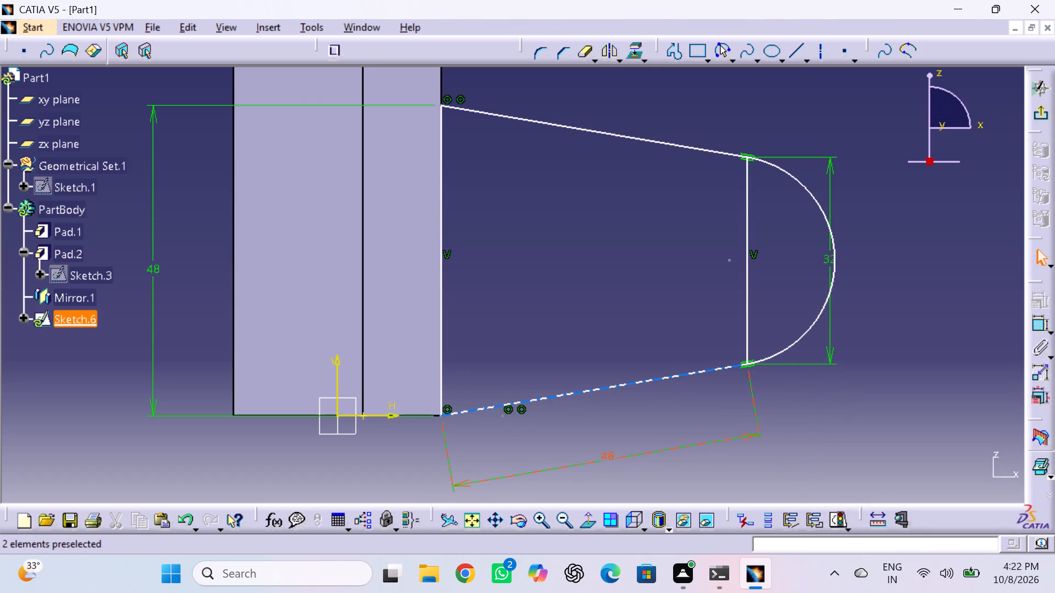
Apply a horizontal constraint to the tilted 48 mm base line.
{"action": "left_click", "coordinate": [484, 409]}
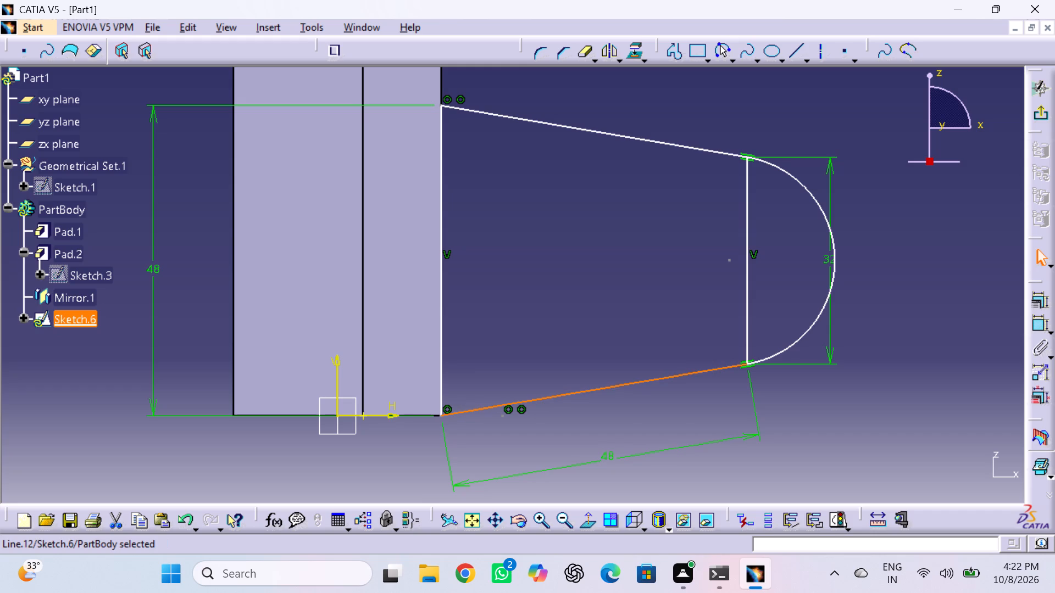
{"action": "double_click", "coordinate": [1035, 298]}
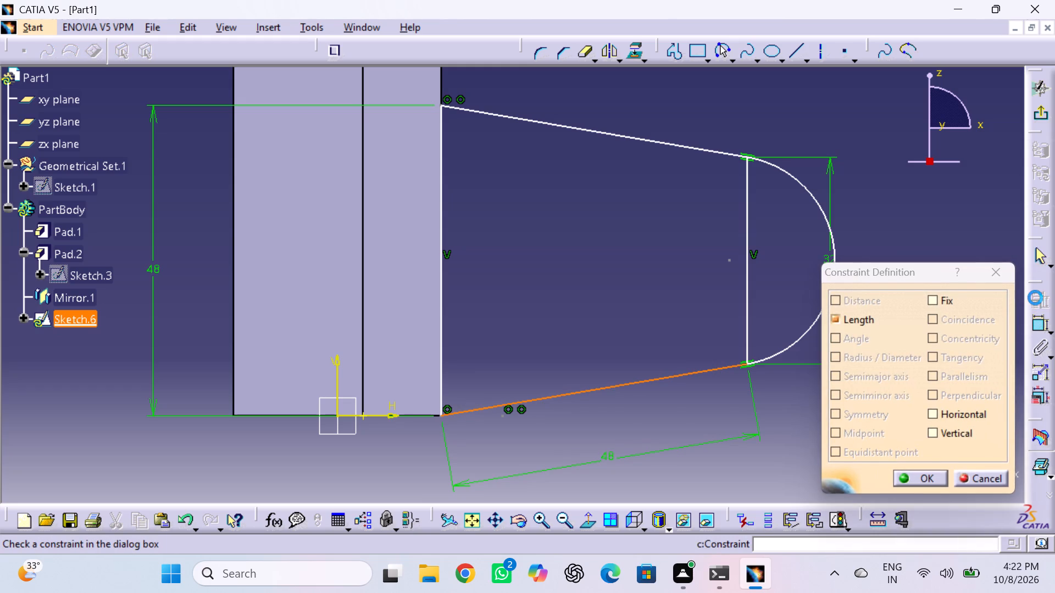
{"action": "left_click", "coordinate": [932, 408]}
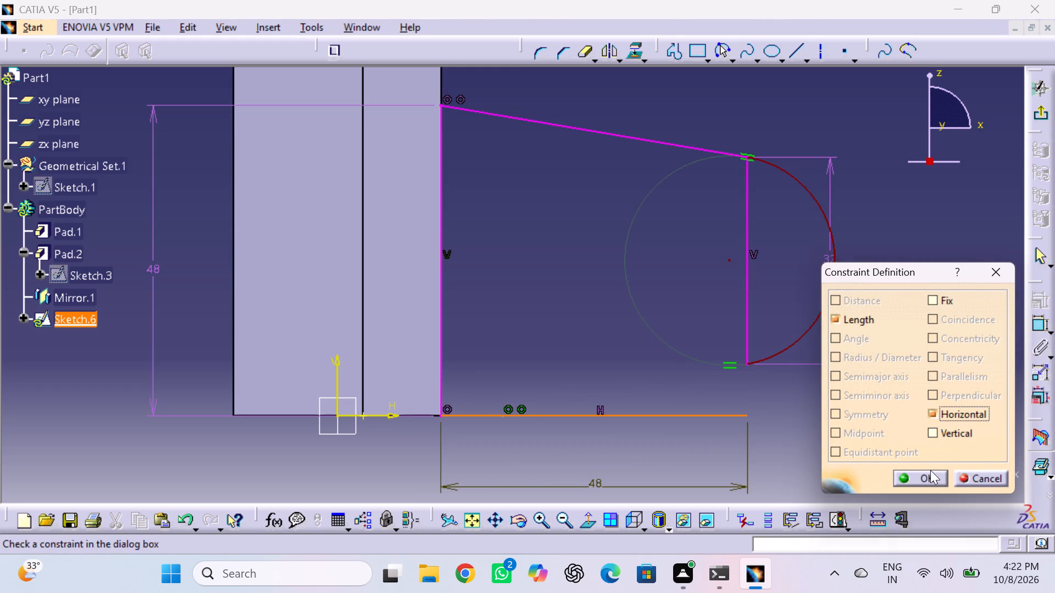
{"action": "double_click", "coordinate": [930, 470]}
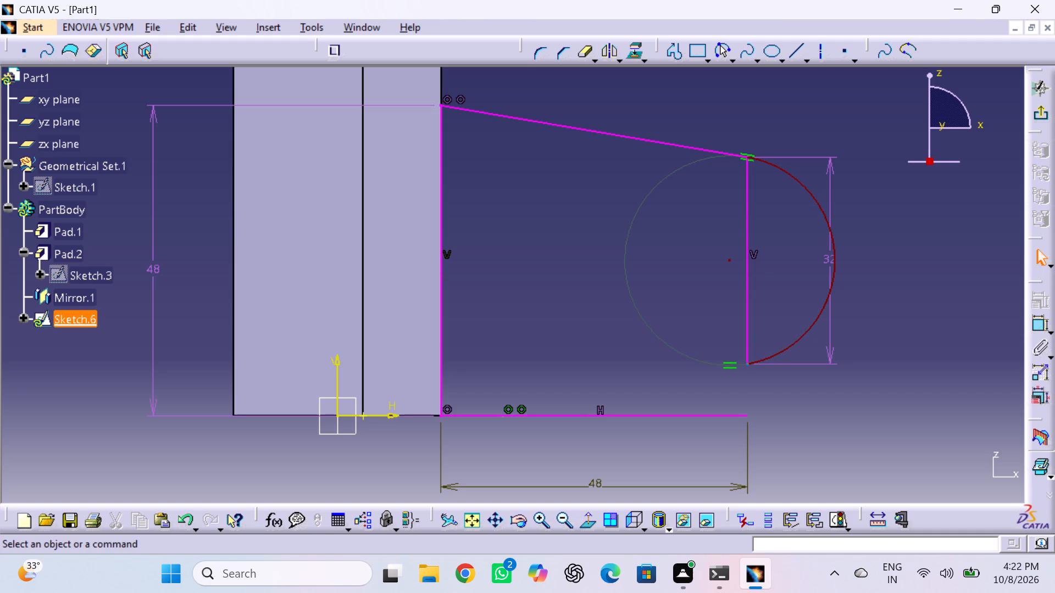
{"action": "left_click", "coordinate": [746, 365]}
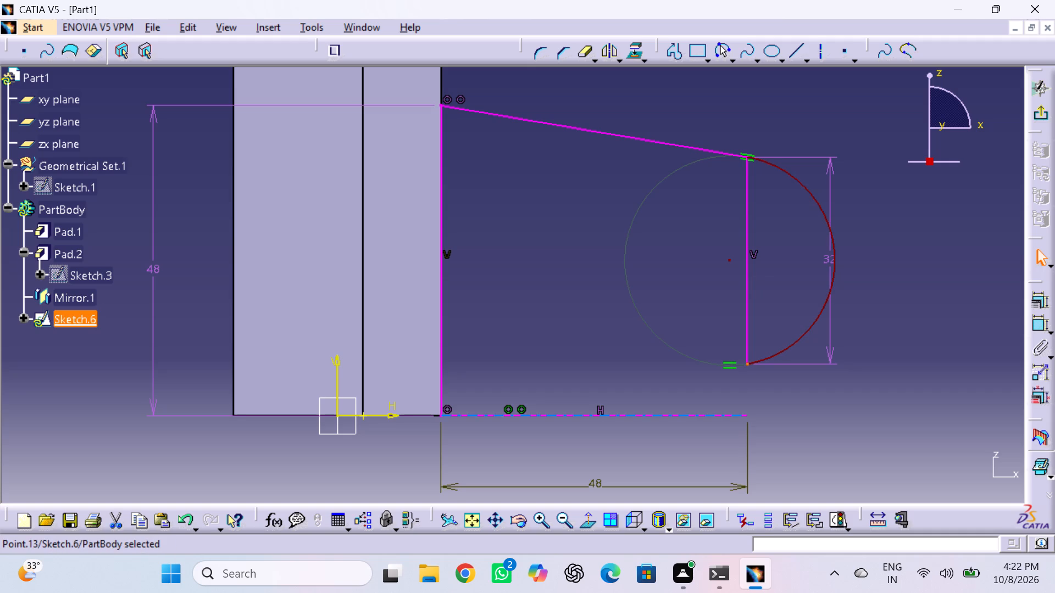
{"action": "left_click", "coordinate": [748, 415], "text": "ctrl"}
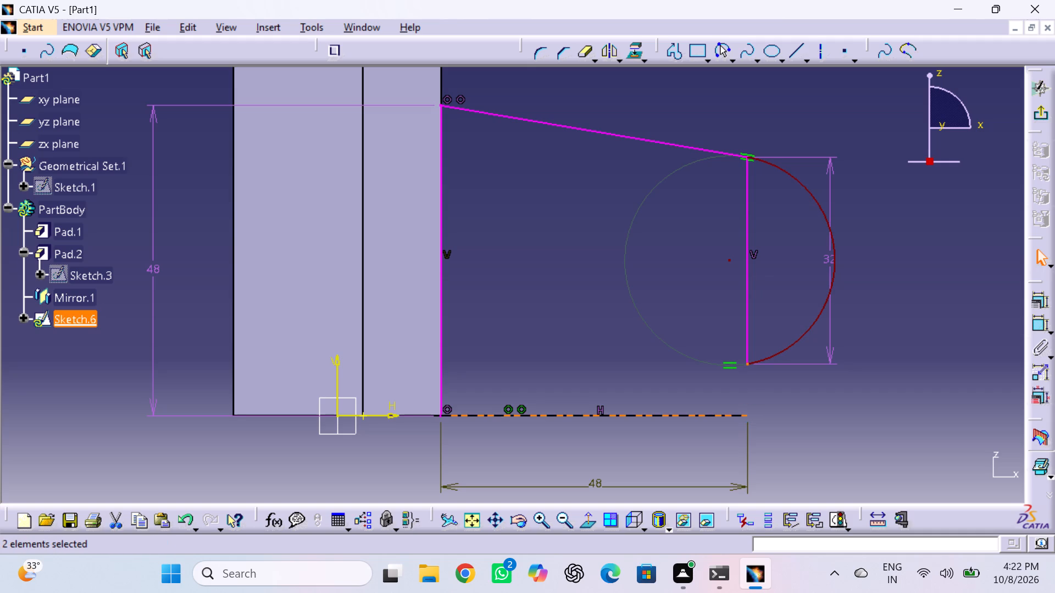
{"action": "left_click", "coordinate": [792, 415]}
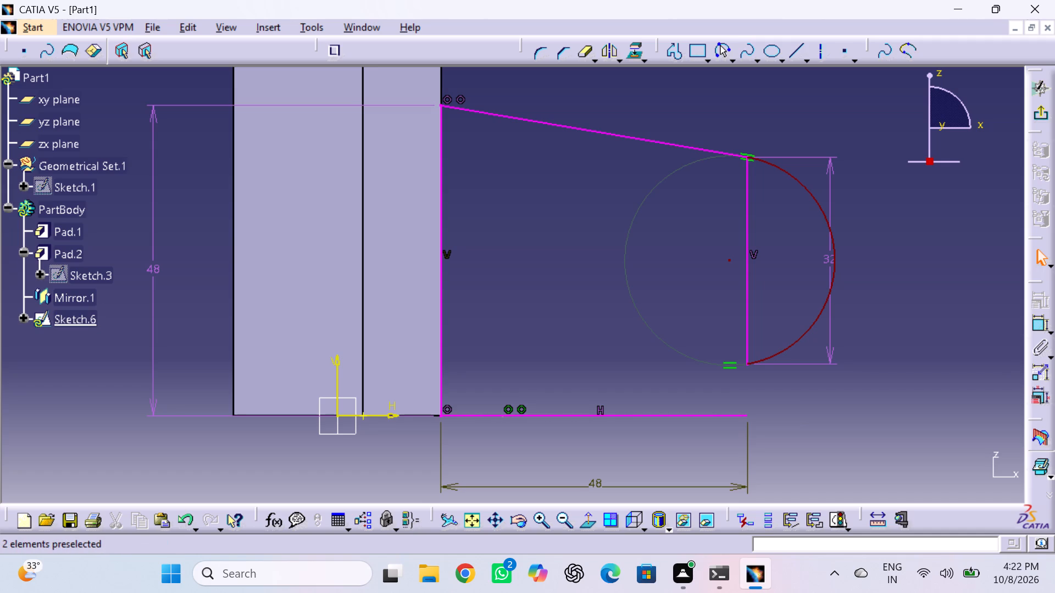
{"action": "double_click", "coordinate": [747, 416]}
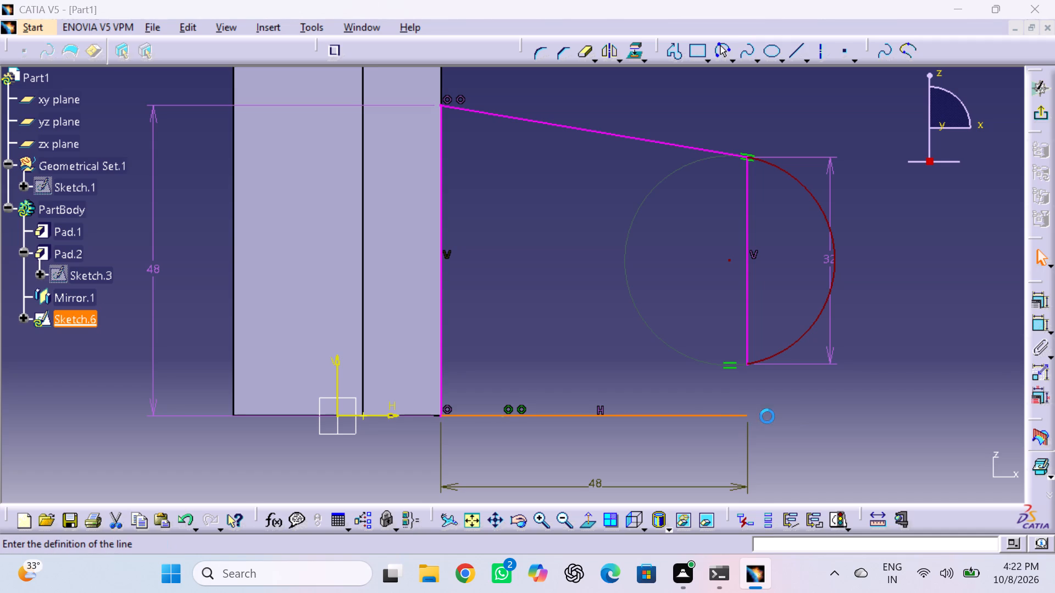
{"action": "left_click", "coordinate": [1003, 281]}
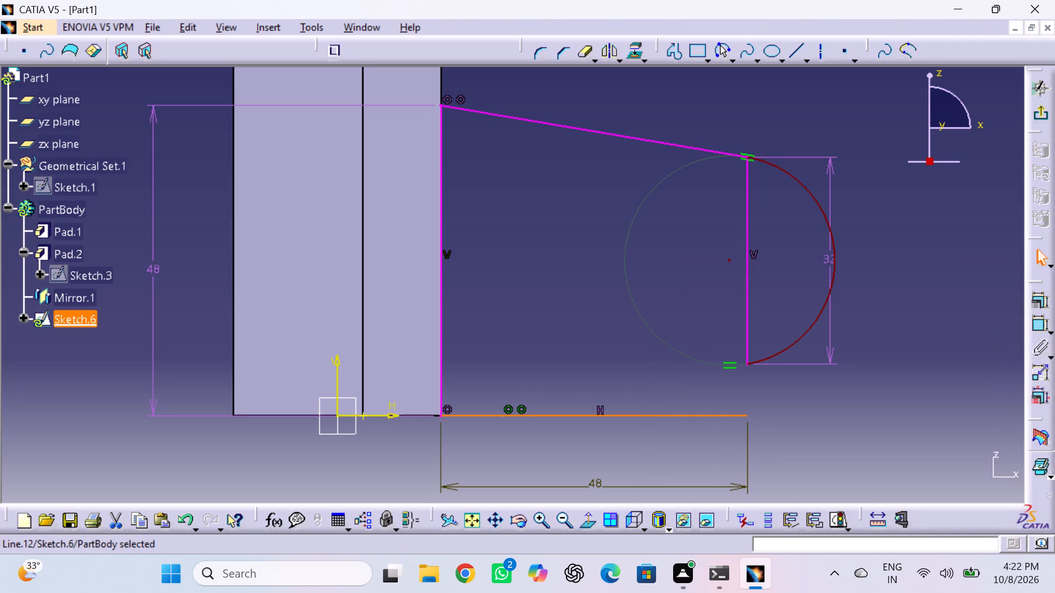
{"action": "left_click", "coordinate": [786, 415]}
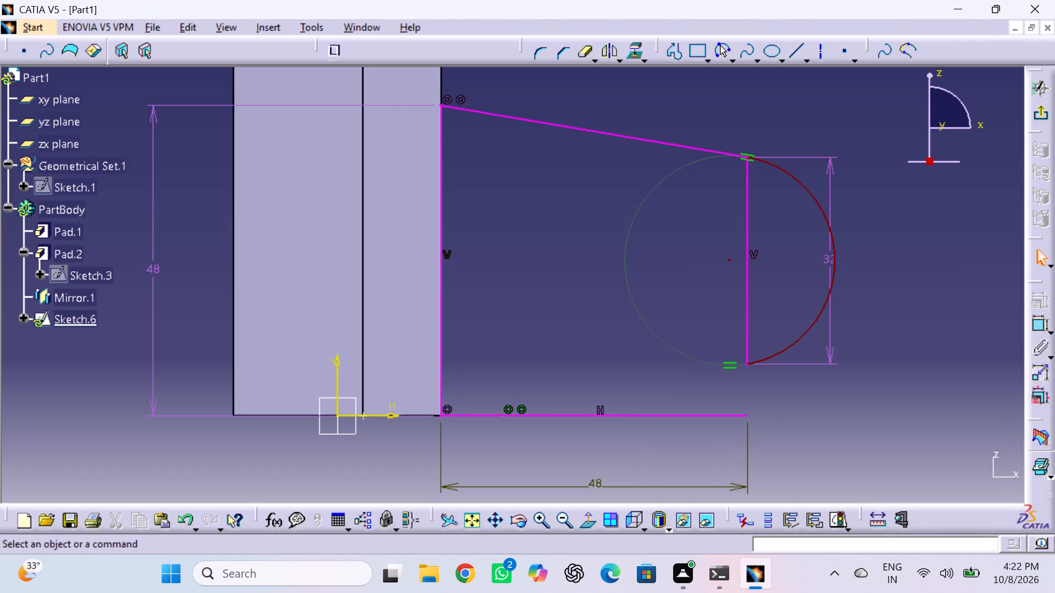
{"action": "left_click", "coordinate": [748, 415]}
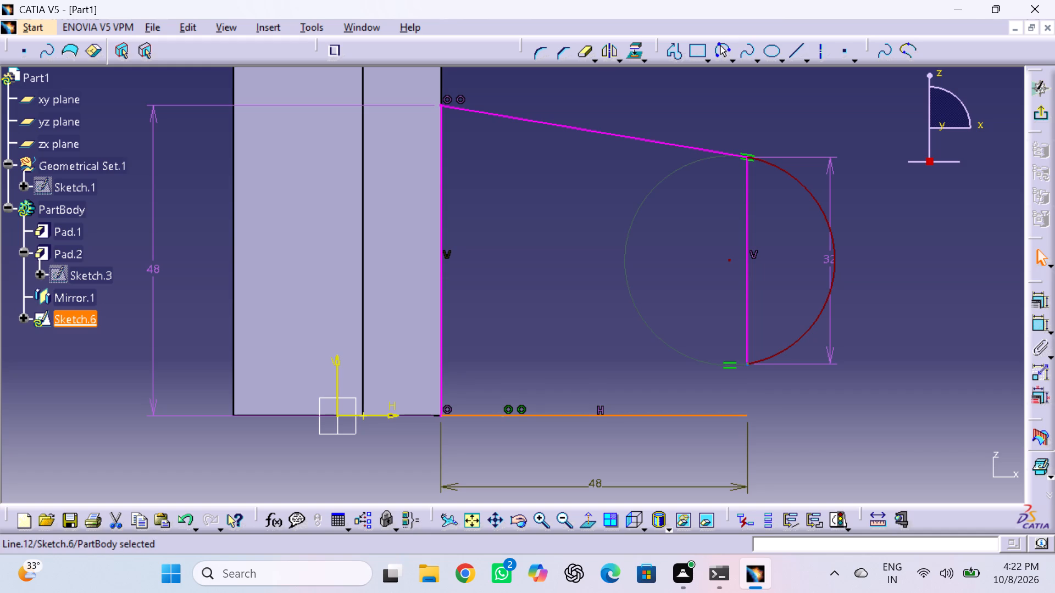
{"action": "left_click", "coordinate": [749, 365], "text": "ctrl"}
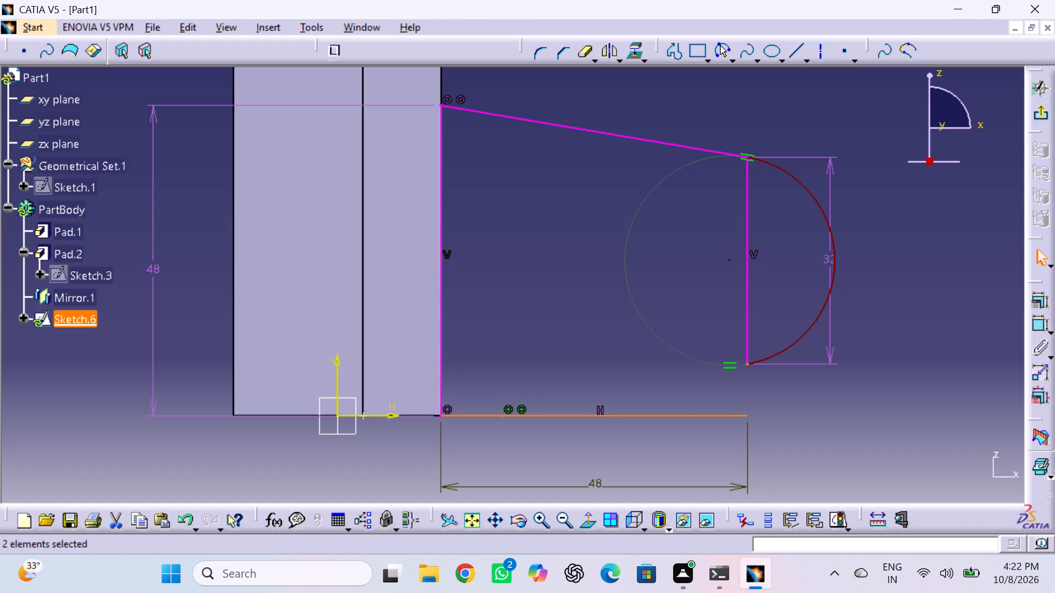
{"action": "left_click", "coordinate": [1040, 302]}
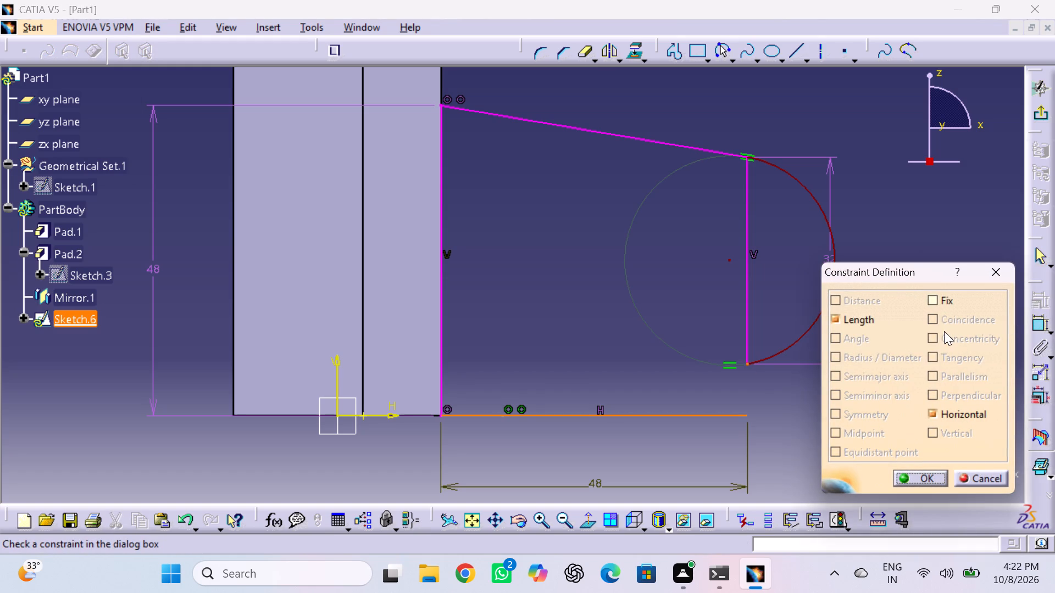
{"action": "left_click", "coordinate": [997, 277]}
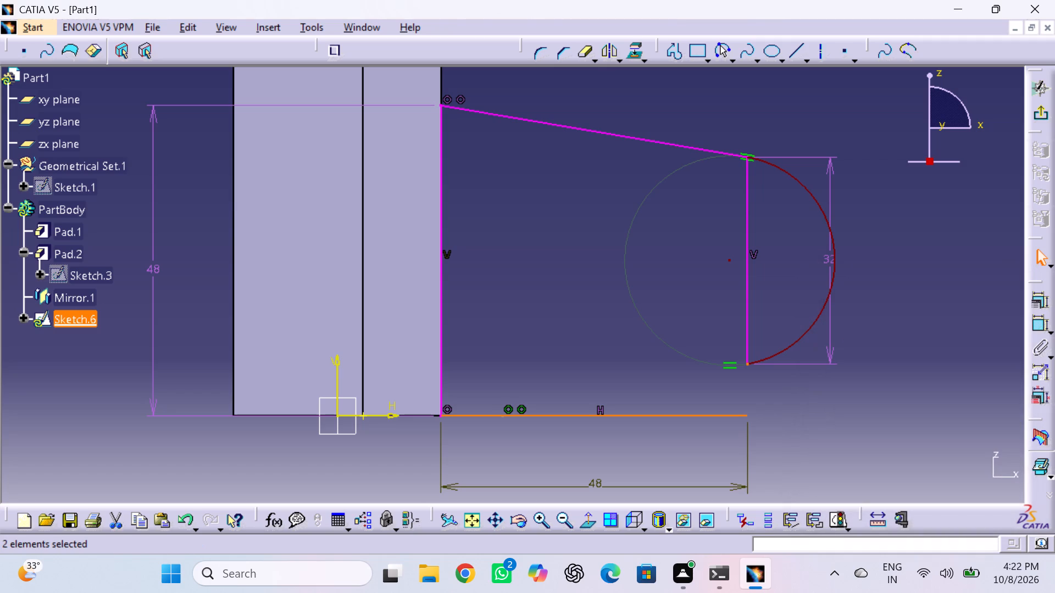
Undo the horizontal constraint on the 48 mm base line.
{"action": "key", "text": "ctrl+z"}
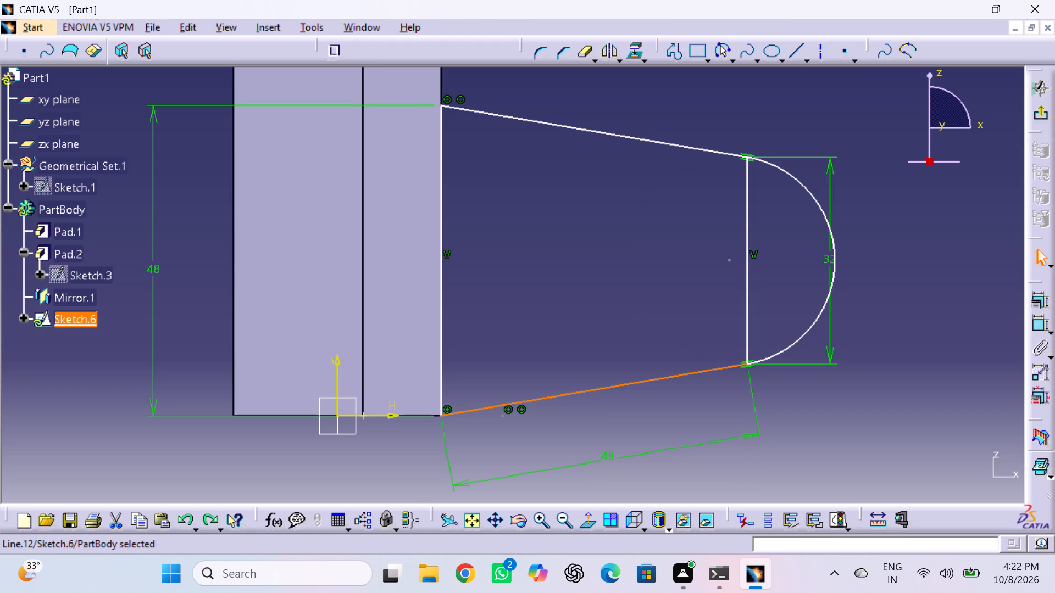
{"action": "left_click", "coordinate": [940, 306]}
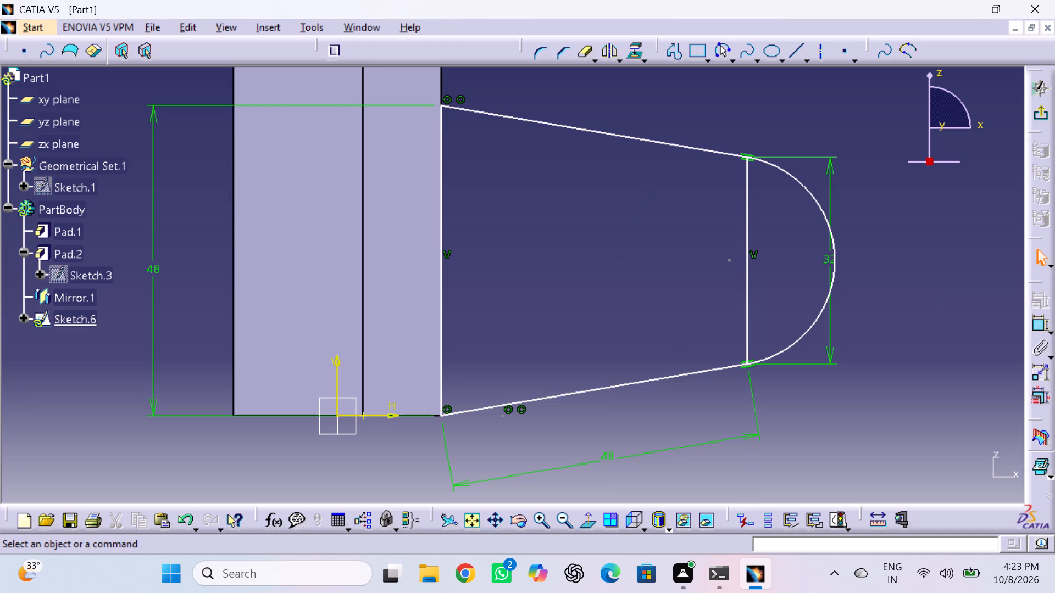
Delete the 32 mm vertical line joining the two ends of the end arc.
{"action": "left_click", "coordinate": [745, 309]}
{"action": "key", "text": "Delete"}
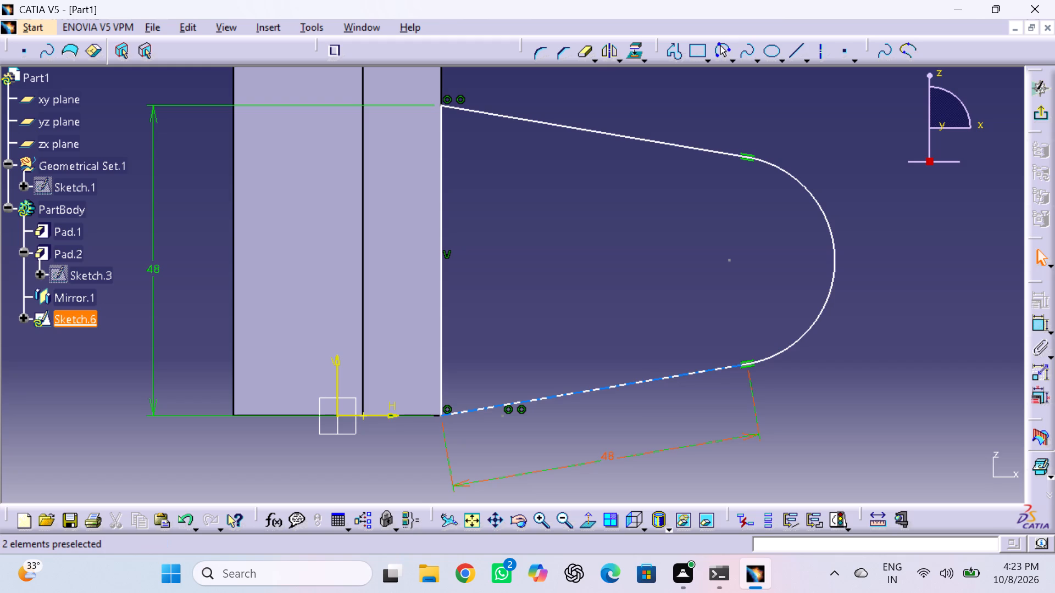
Move the end arc's centre point freehand until the 48 mm base line lies almost level with the block's bottom edge.
{"action": "double_click", "coordinate": [729, 258]}
{"action": "left_click_drag", "start_coordinate": [729, 258], "coordinate": [729, 296]}
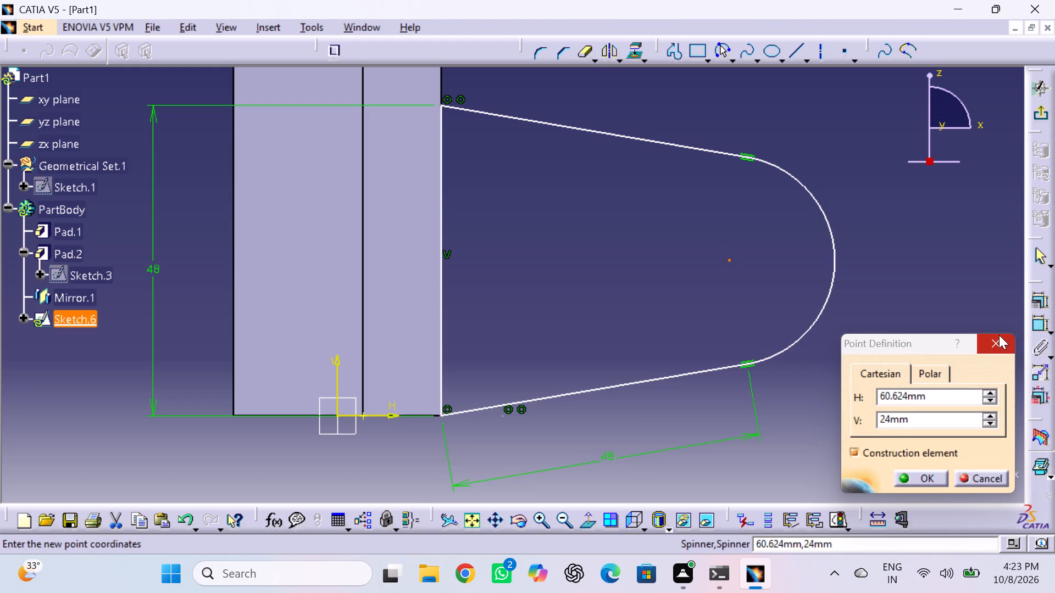
{"action": "left_click", "coordinate": [999, 335]}
{"action": "left_click_drag", "start_coordinate": [730, 258], "coordinate": [730, 283]}
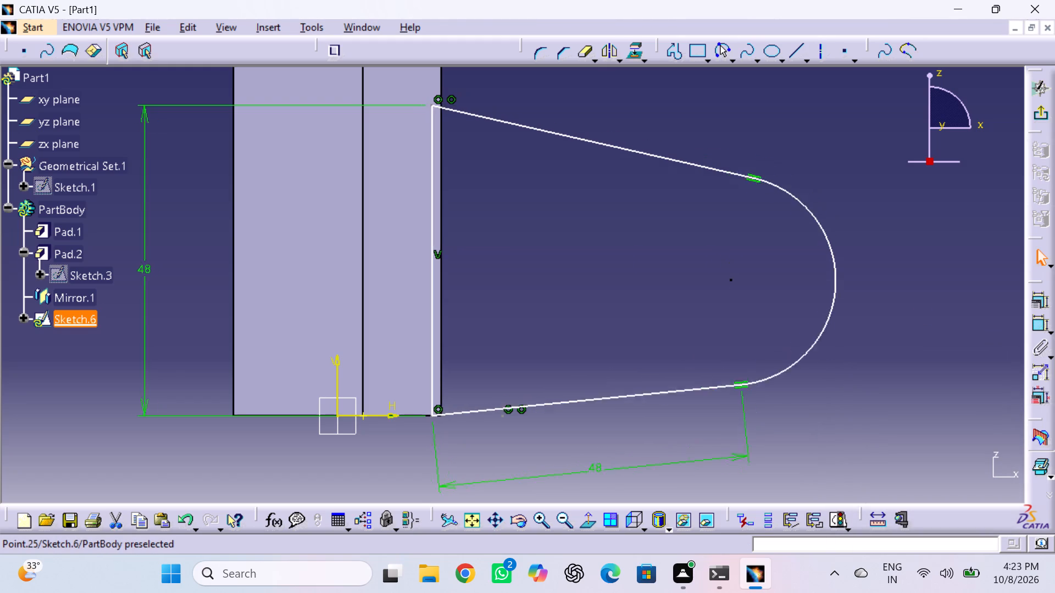
{"action": "left_click_drag", "start_coordinate": [730, 283], "coordinate": [744, 278]}
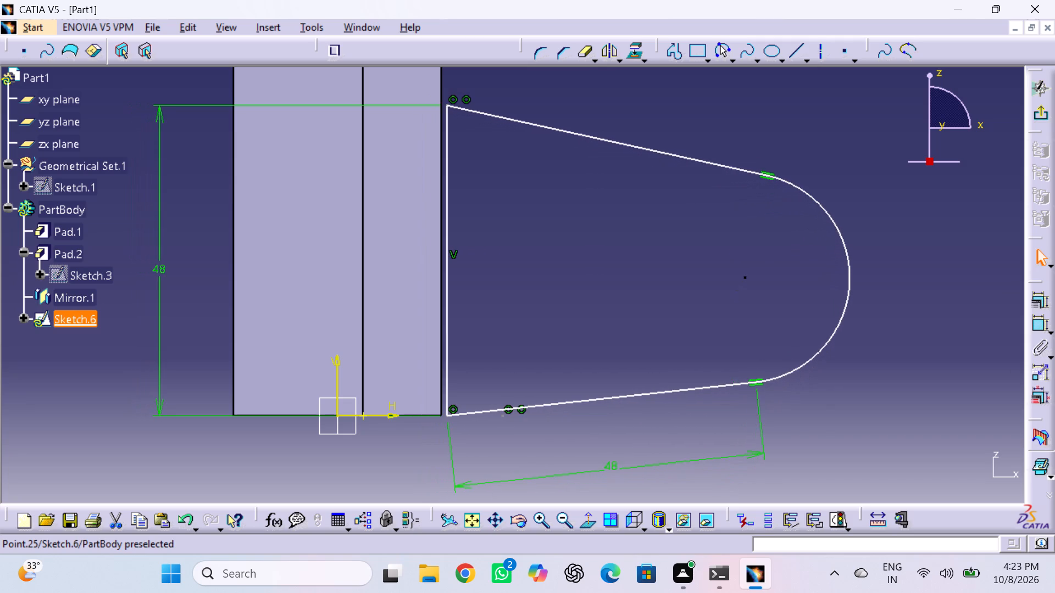
{"action": "left_click_drag", "start_coordinate": [744, 278], "coordinate": [713, 356]}
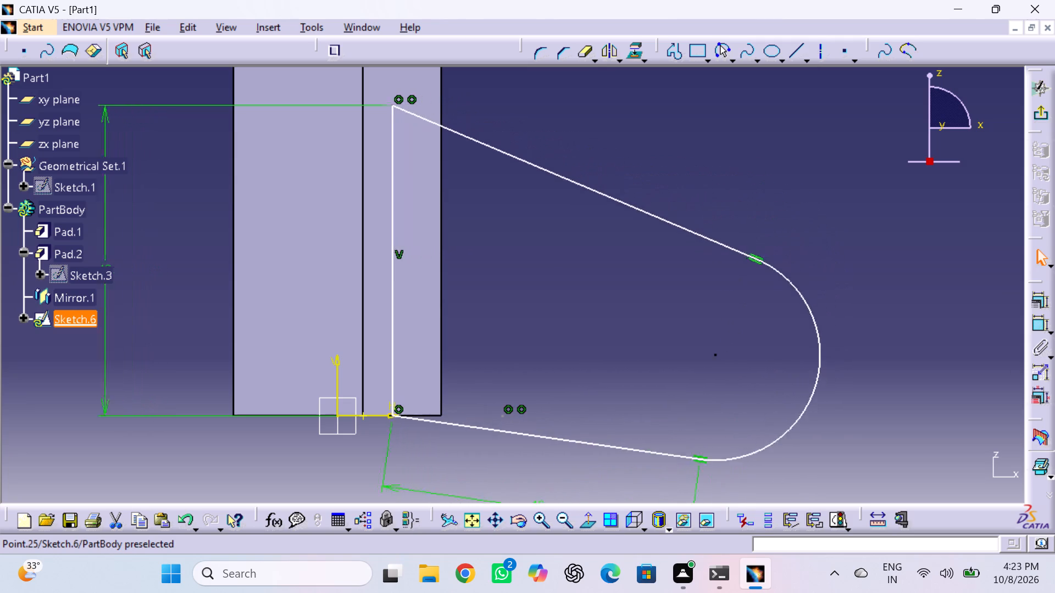
{"action": "left_click_drag", "start_coordinate": [713, 356], "coordinate": [737, 346]}
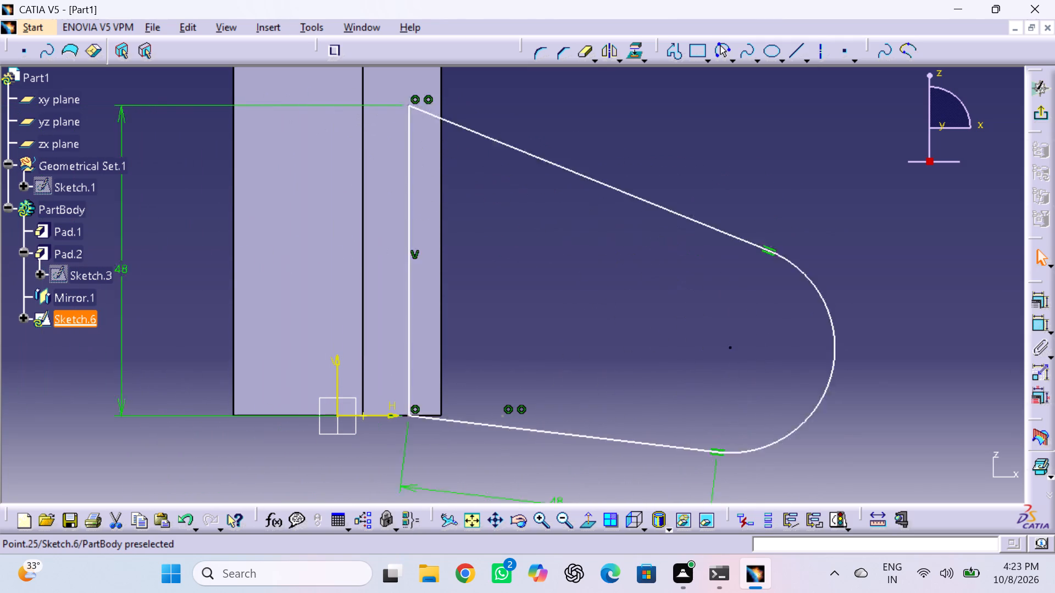
{"action": "left_click_drag", "start_coordinate": [737, 346], "coordinate": [703, 335]}
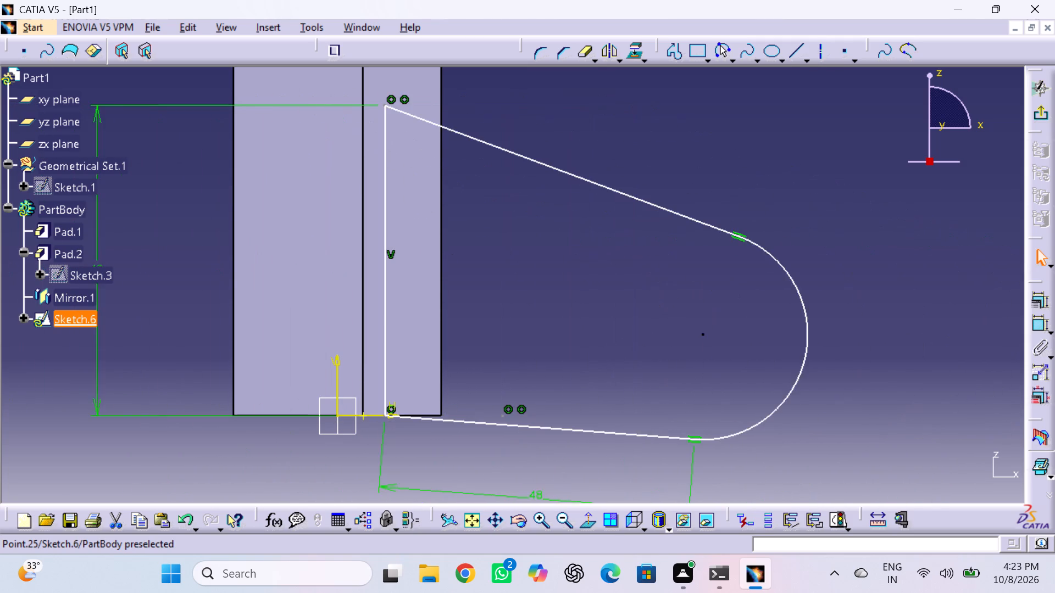
{"action": "left_click_drag", "start_coordinate": [703, 335], "coordinate": [756, 316]}
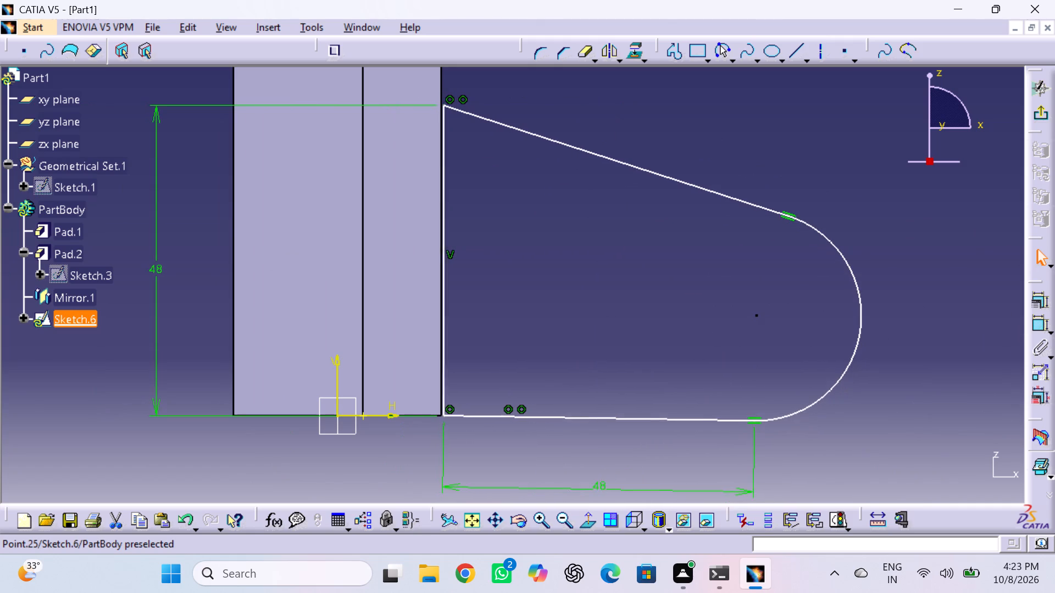
{"action": "left_click_drag", "start_coordinate": [756, 316], "coordinate": [756, 309]}
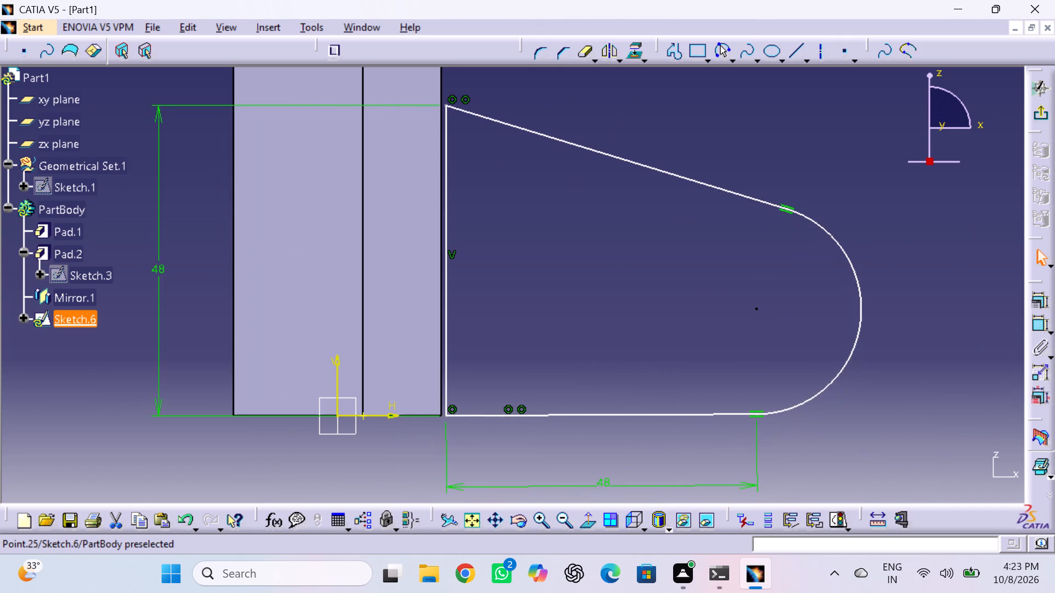
{"action": "left_click_drag", "start_coordinate": [756, 309], "coordinate": [756, 311]}
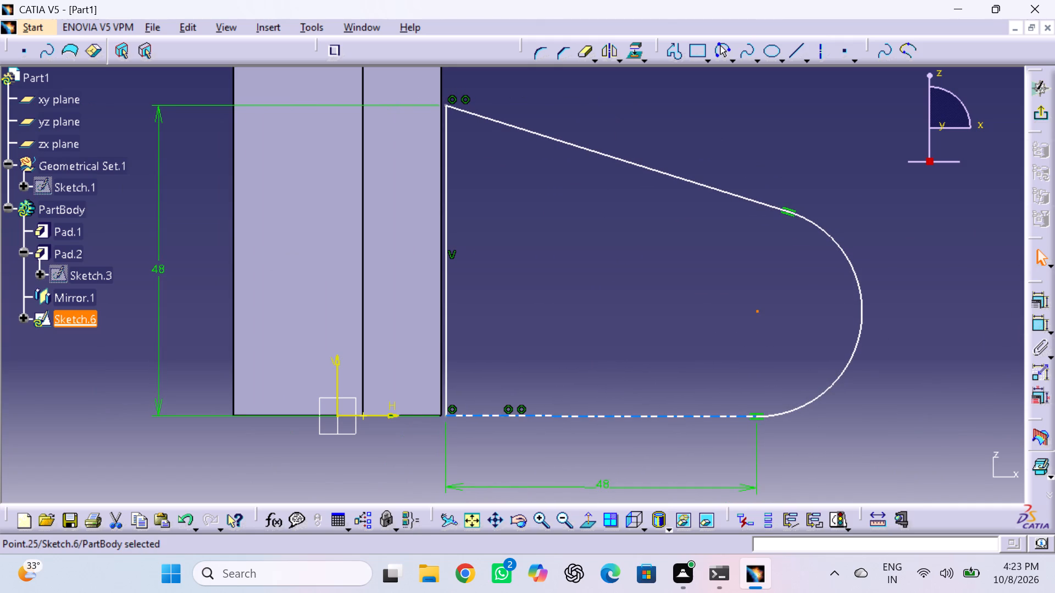
Apply a horizontal constraint to the 48 mm base line.
{"action": "left_click", "coordinate": [710, 416]}
{"action": "left_click", "coordinate": [1046, 303]}
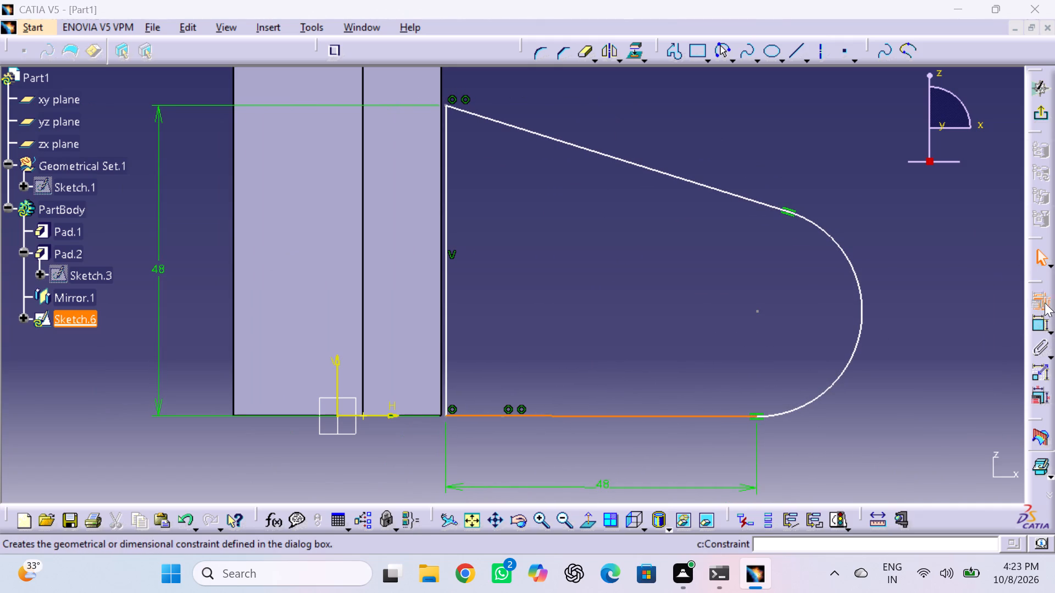
{"action": "left_click", "coordinate": [935, 412]}
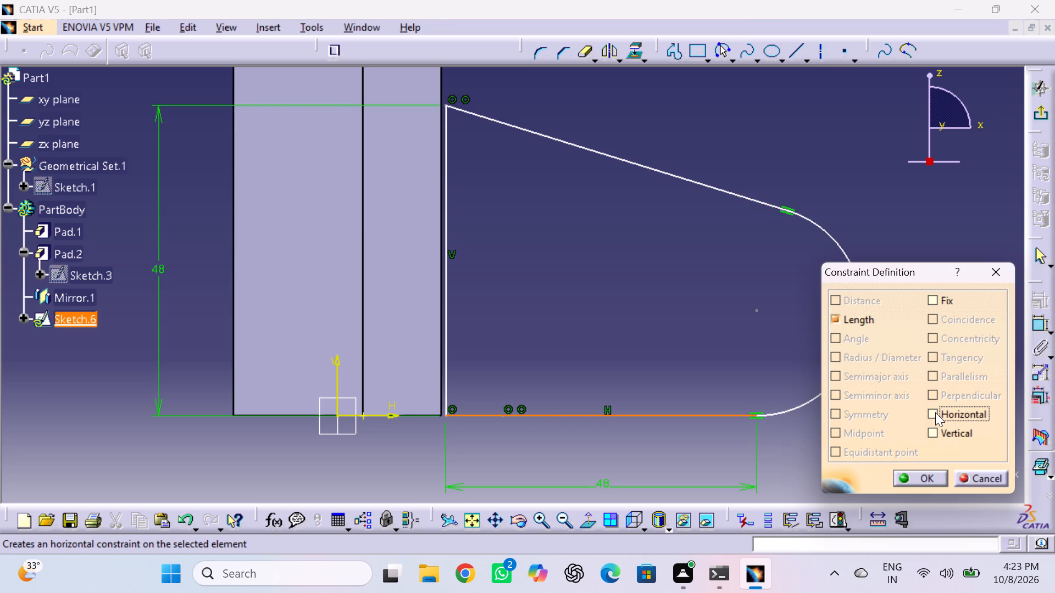
{"action": "left_click", "coordinate": [928, 475]}
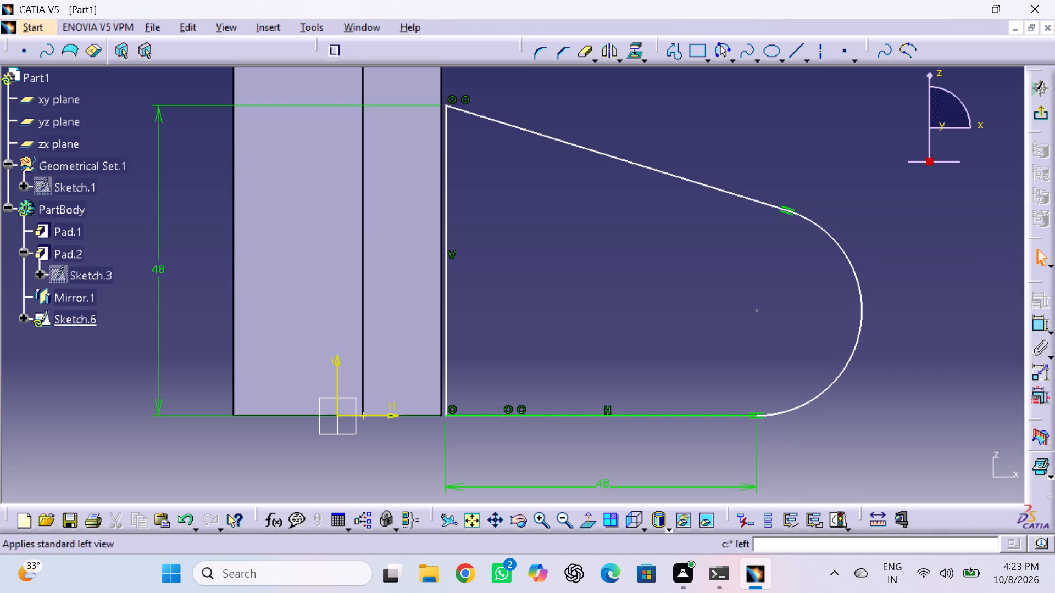
{"action": "left_click", "coordinate": [424, 441]}
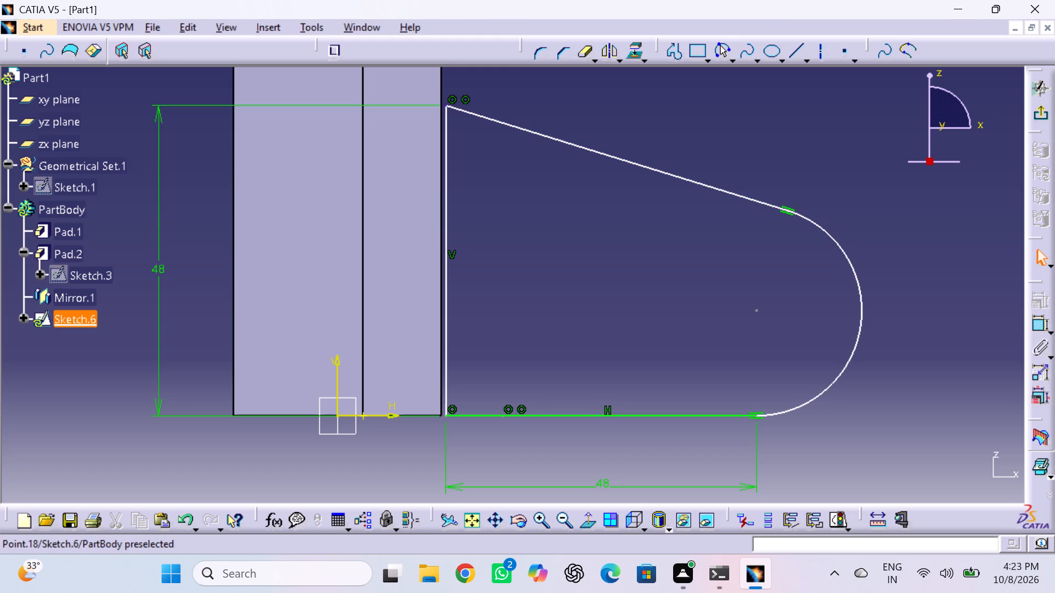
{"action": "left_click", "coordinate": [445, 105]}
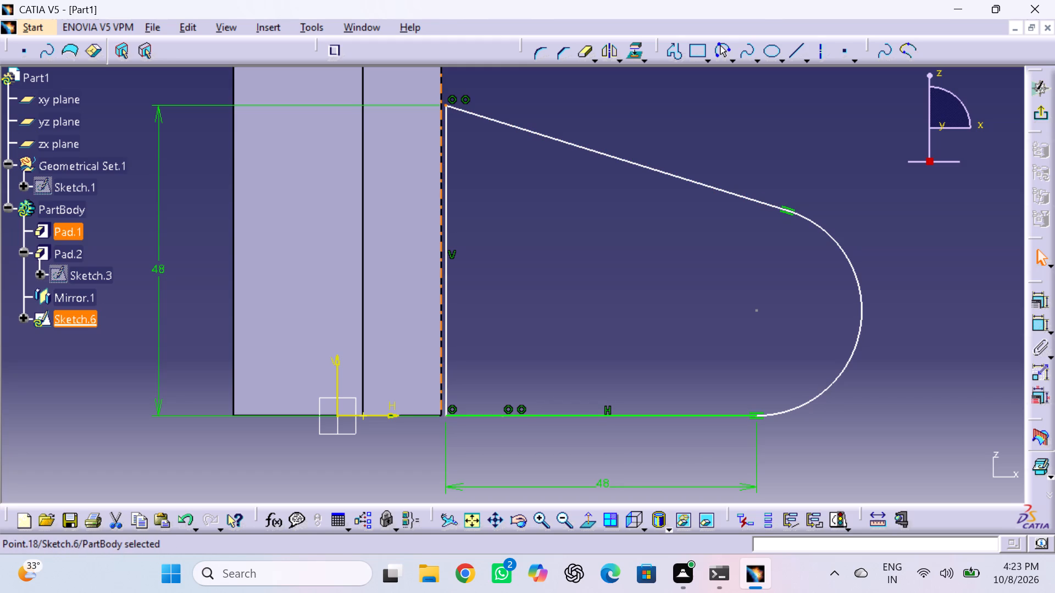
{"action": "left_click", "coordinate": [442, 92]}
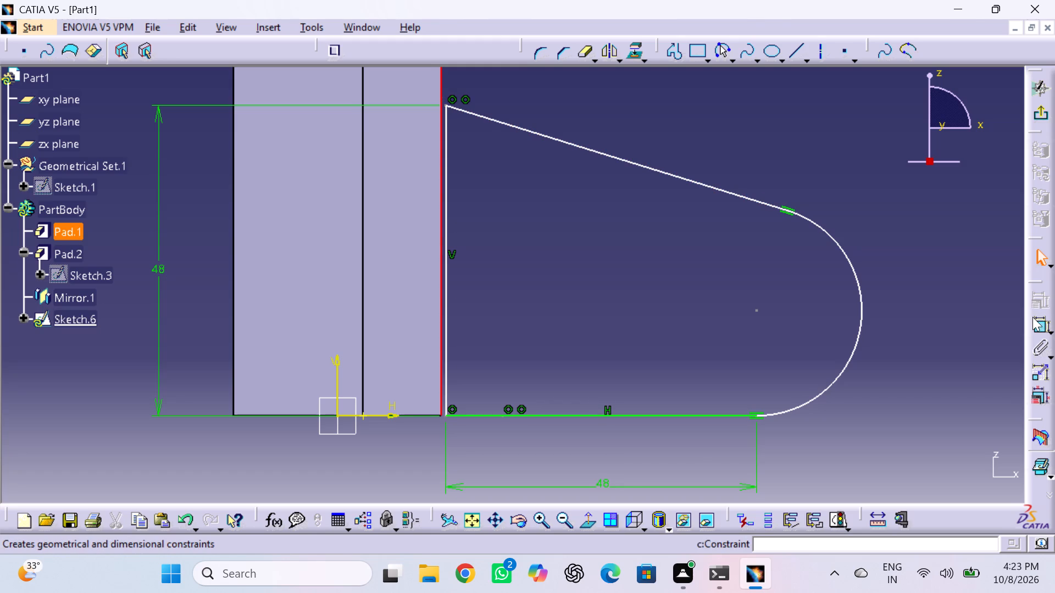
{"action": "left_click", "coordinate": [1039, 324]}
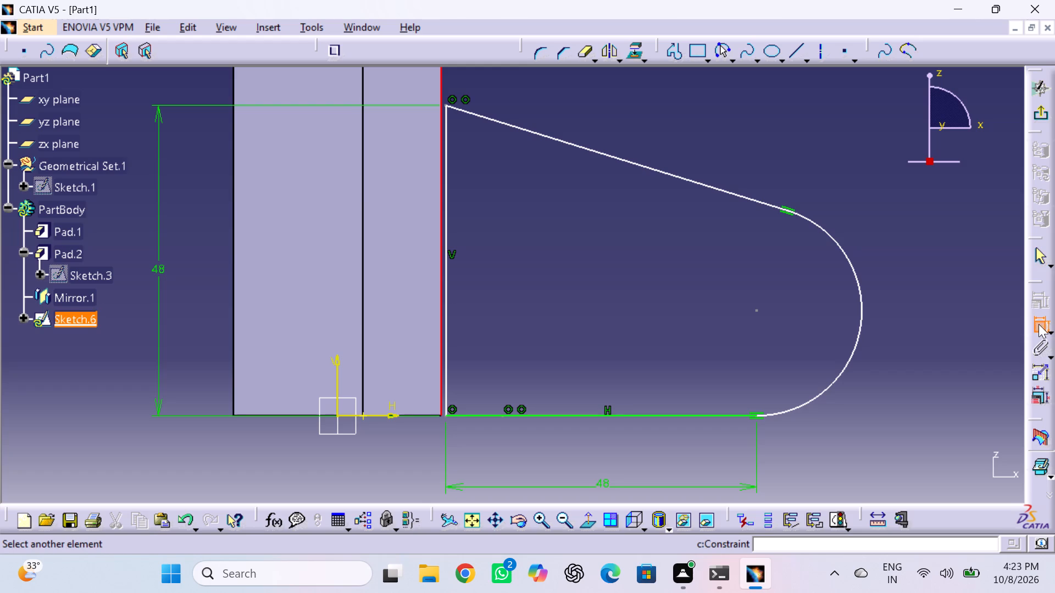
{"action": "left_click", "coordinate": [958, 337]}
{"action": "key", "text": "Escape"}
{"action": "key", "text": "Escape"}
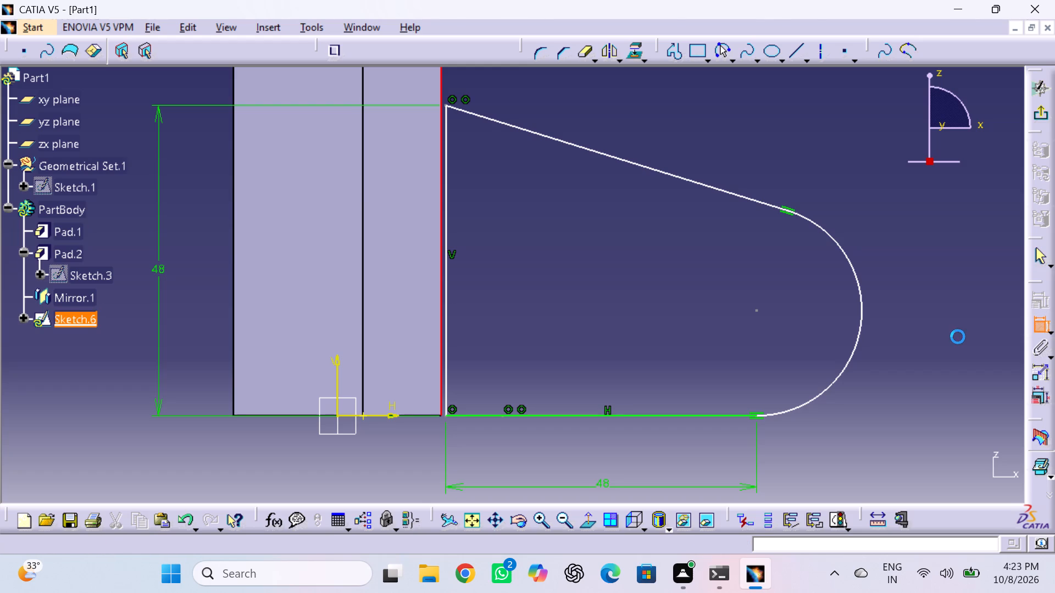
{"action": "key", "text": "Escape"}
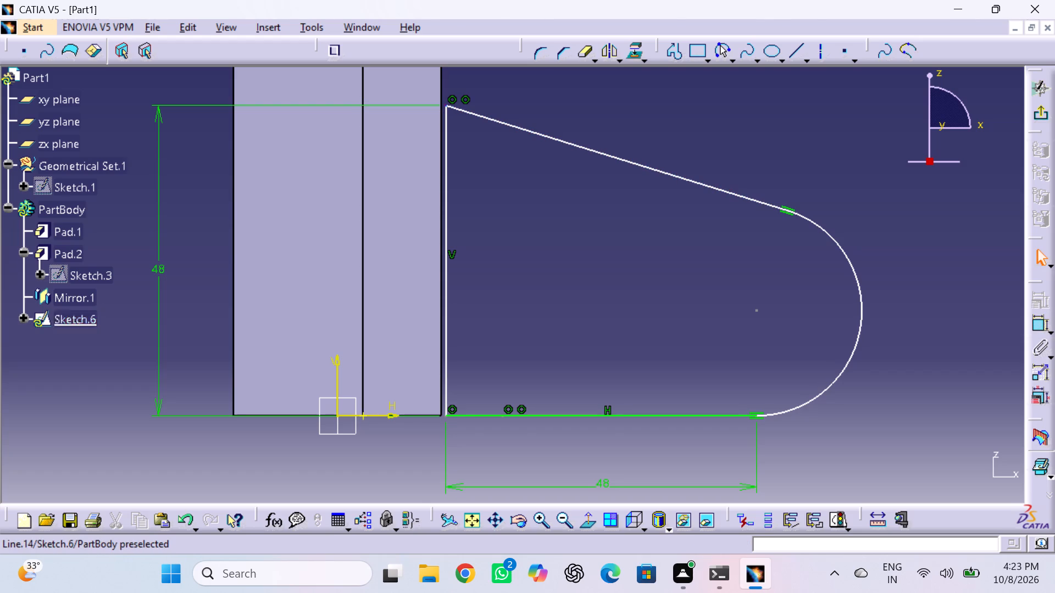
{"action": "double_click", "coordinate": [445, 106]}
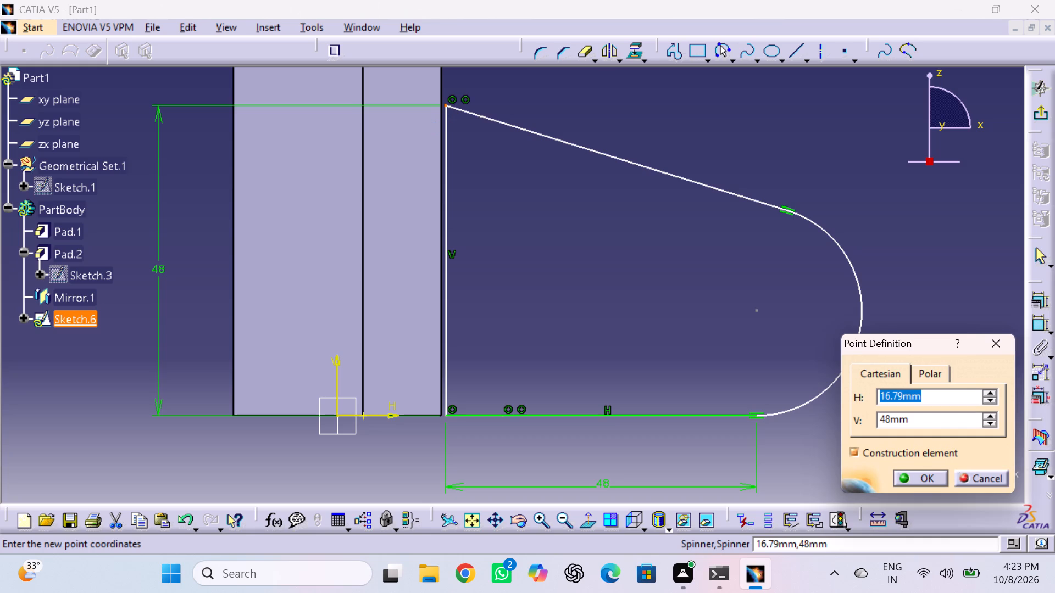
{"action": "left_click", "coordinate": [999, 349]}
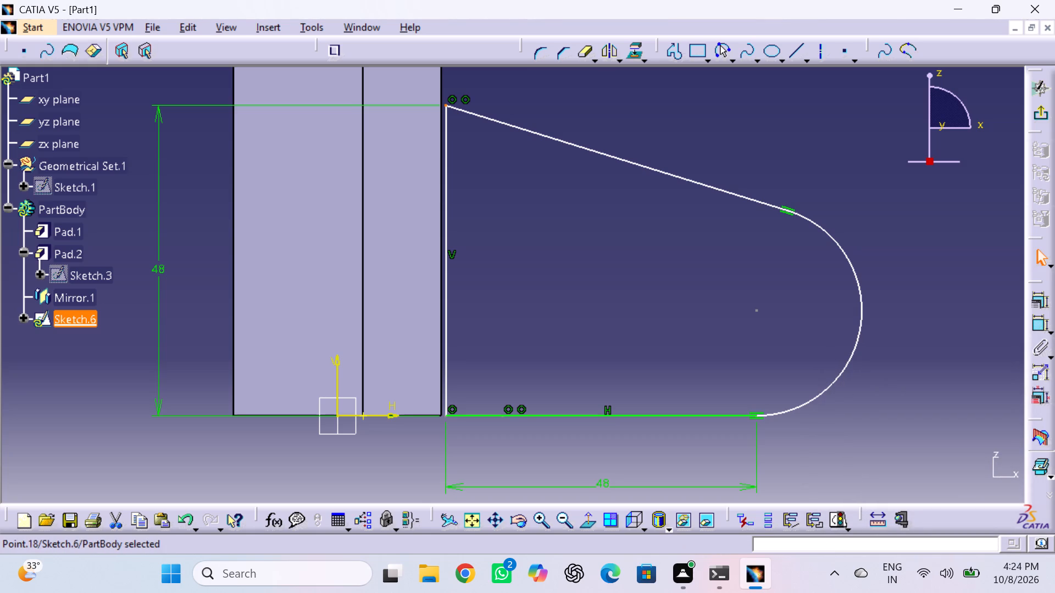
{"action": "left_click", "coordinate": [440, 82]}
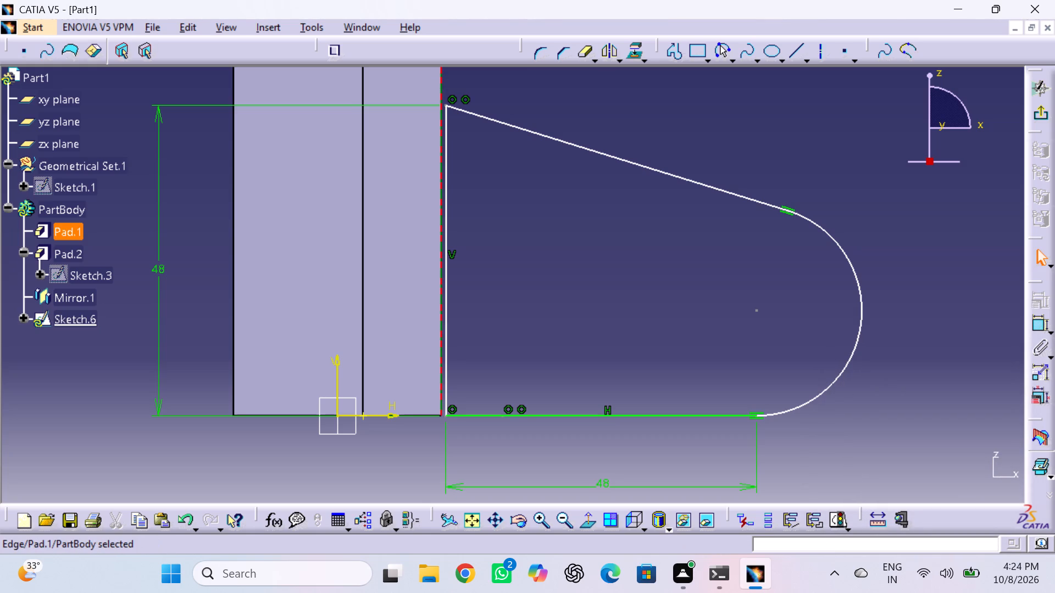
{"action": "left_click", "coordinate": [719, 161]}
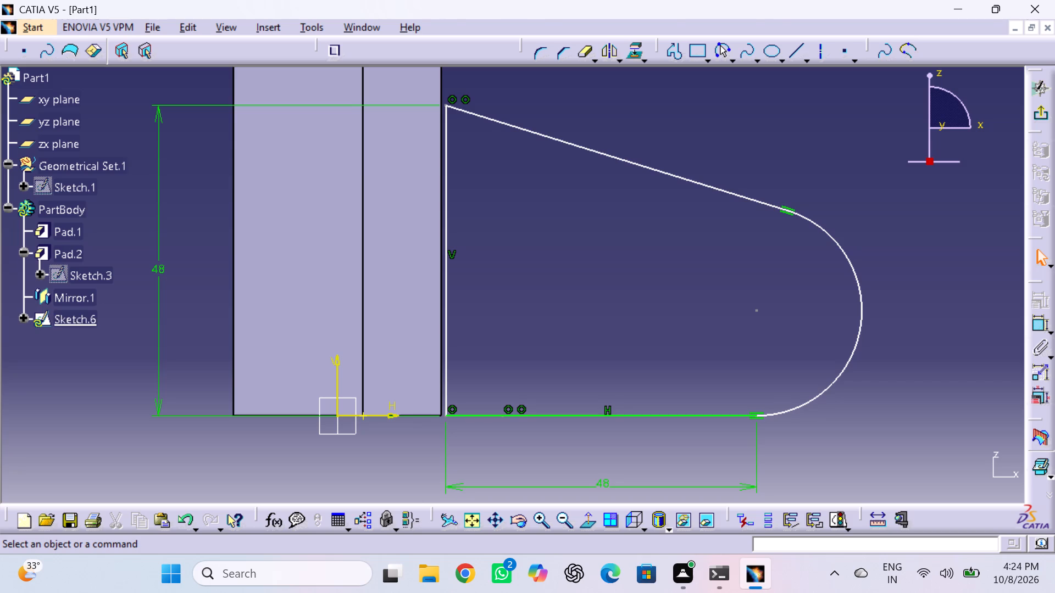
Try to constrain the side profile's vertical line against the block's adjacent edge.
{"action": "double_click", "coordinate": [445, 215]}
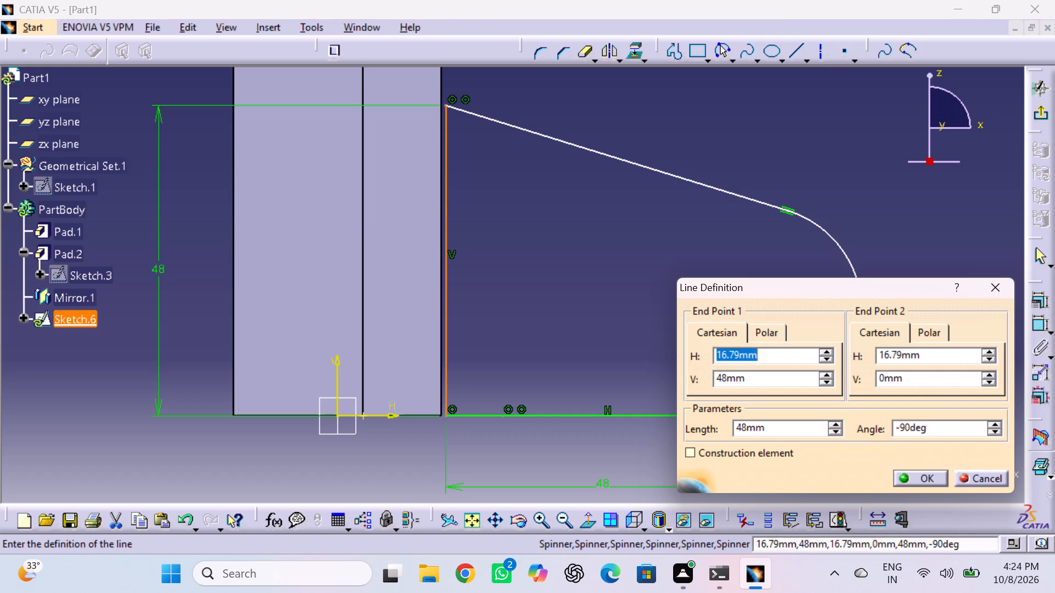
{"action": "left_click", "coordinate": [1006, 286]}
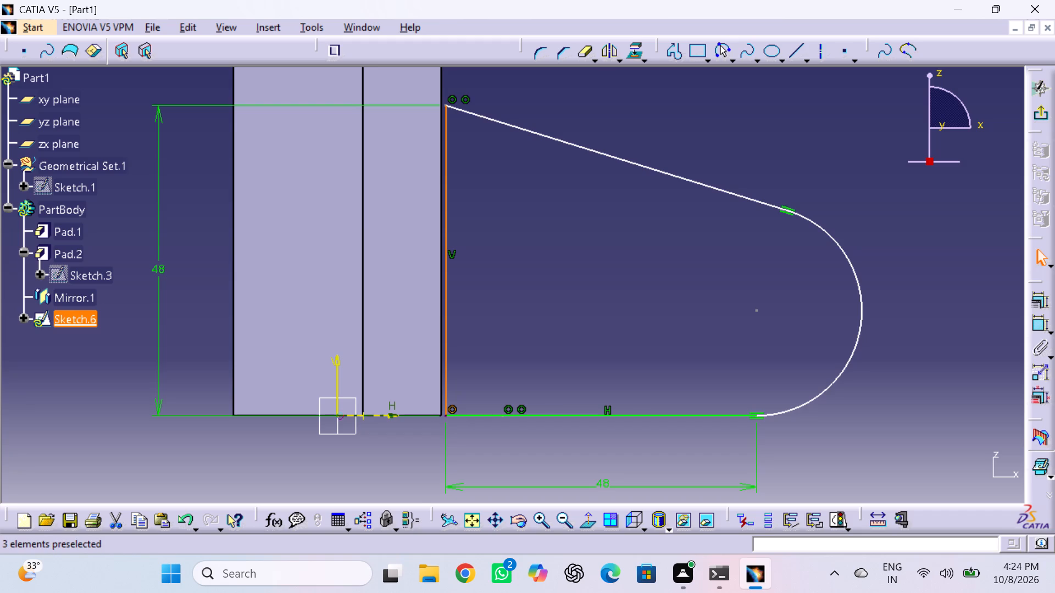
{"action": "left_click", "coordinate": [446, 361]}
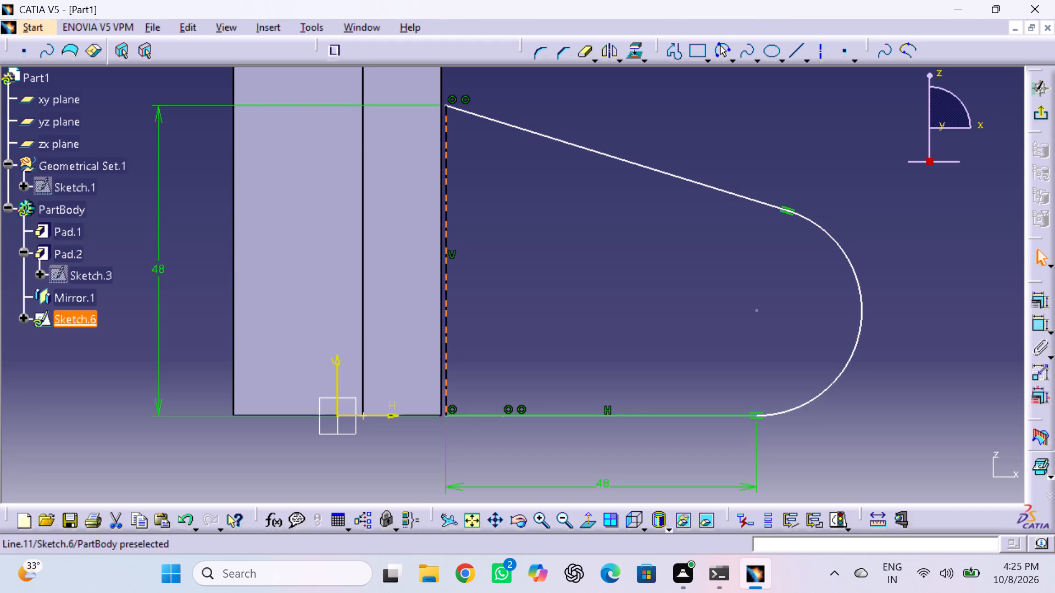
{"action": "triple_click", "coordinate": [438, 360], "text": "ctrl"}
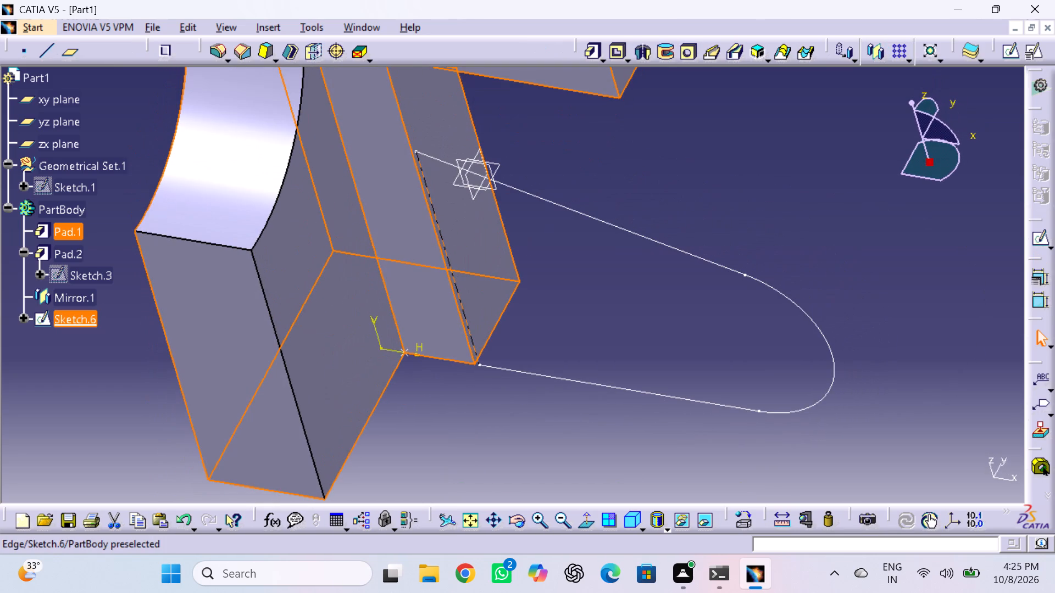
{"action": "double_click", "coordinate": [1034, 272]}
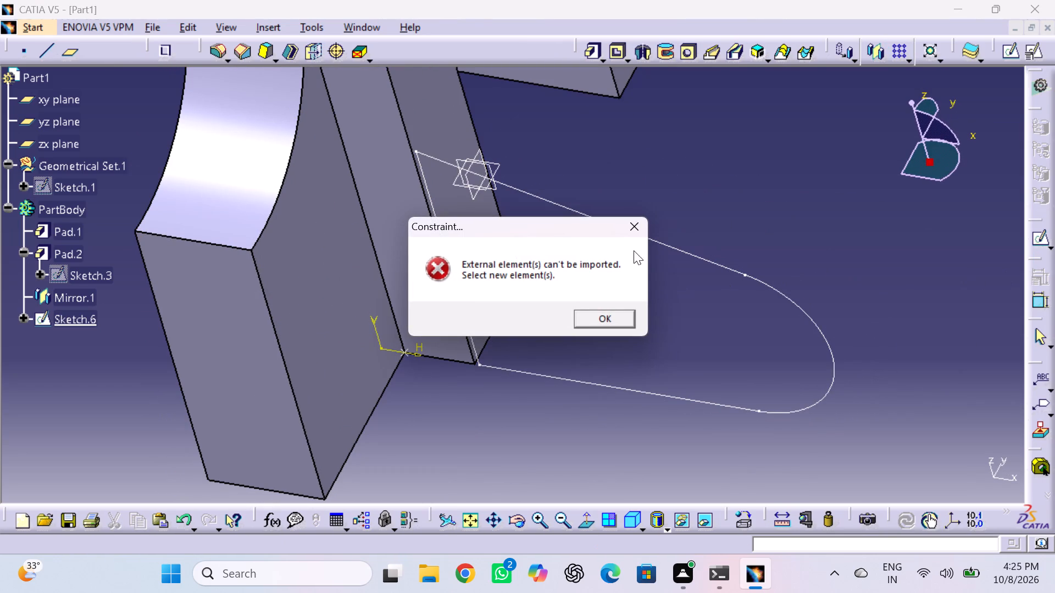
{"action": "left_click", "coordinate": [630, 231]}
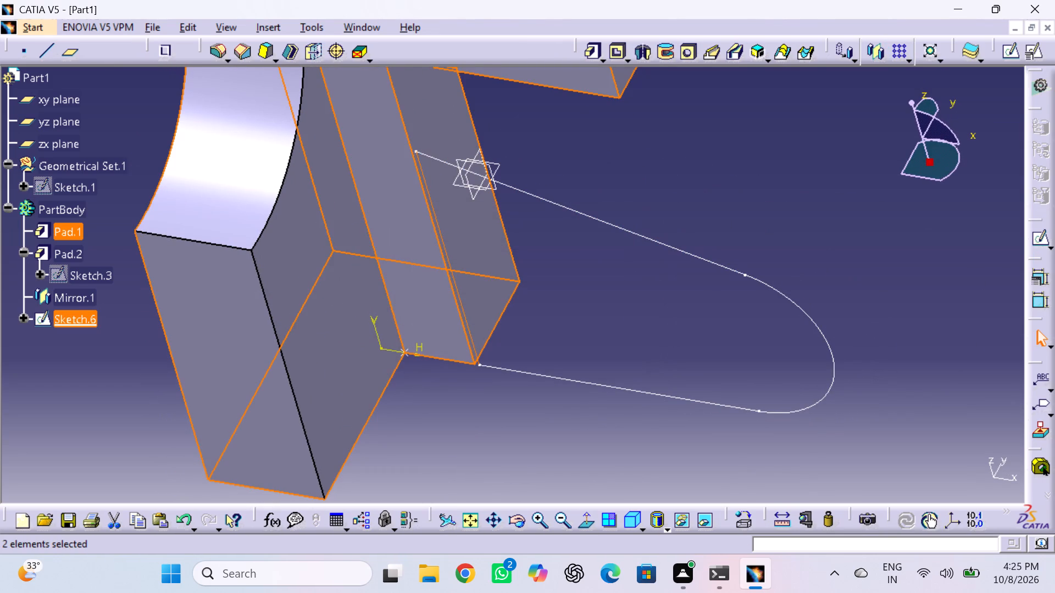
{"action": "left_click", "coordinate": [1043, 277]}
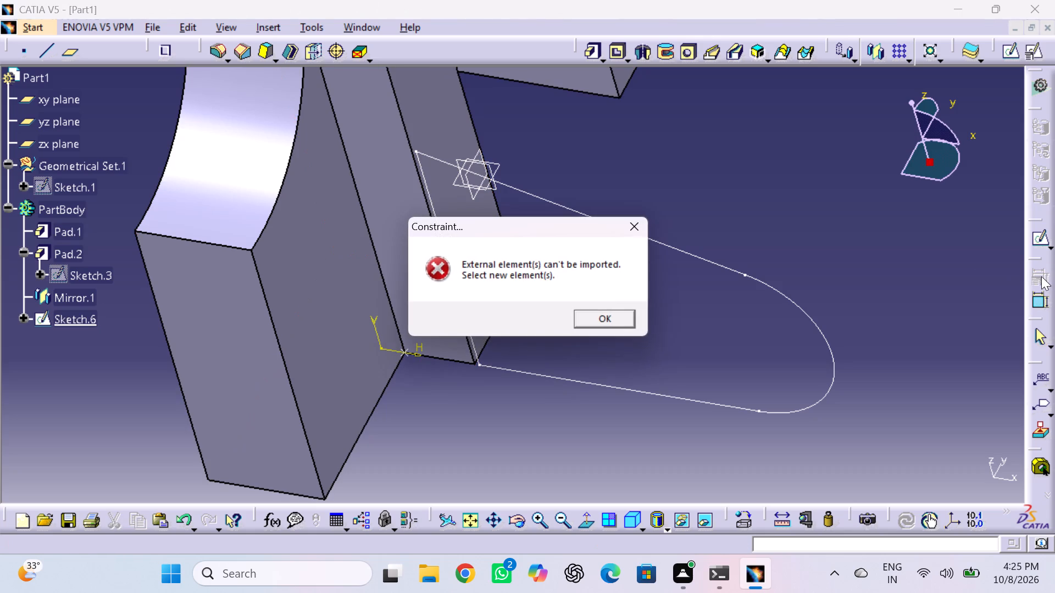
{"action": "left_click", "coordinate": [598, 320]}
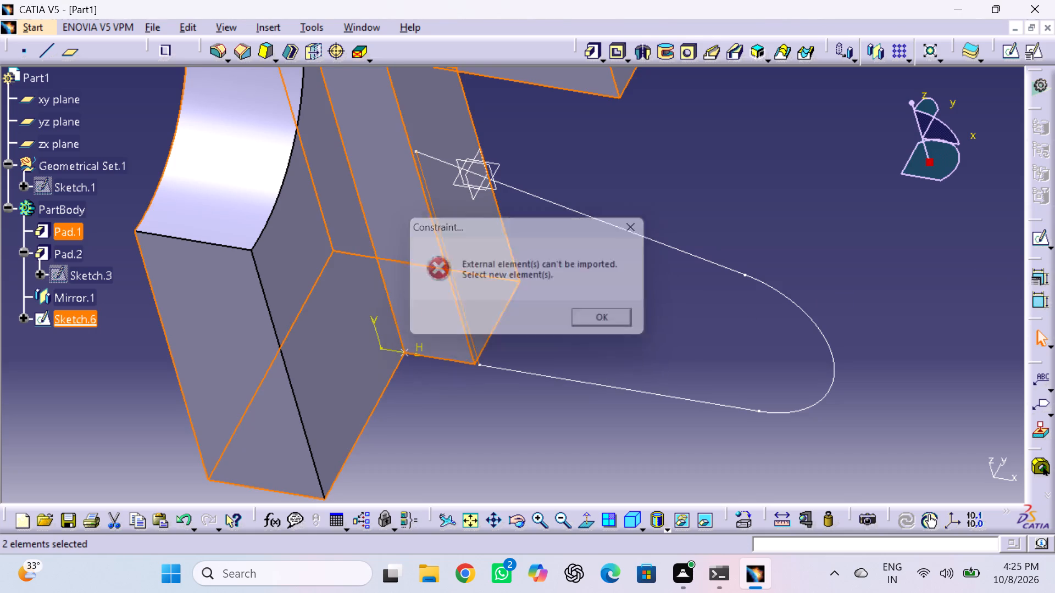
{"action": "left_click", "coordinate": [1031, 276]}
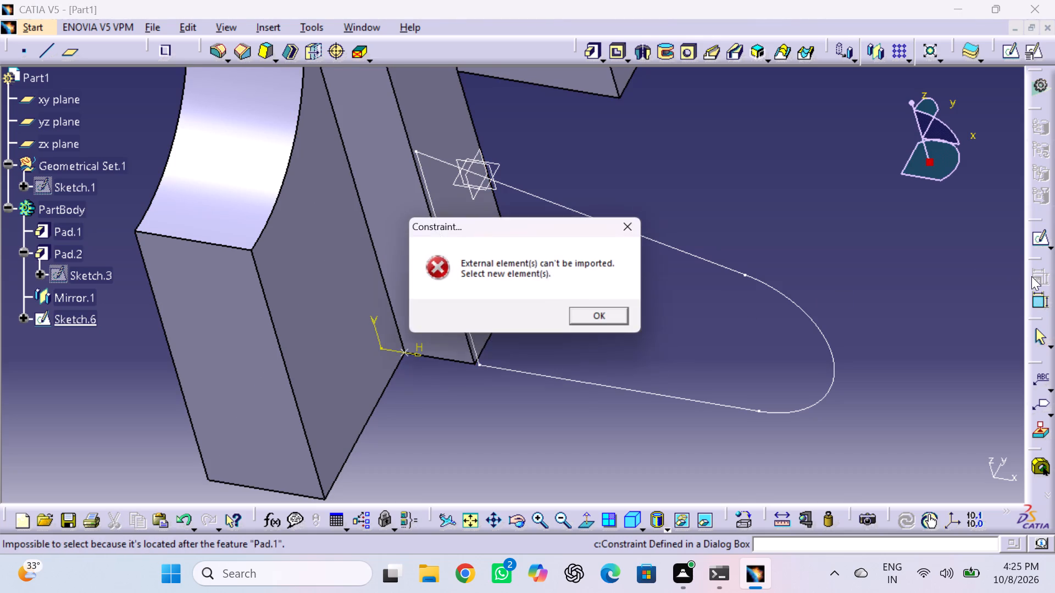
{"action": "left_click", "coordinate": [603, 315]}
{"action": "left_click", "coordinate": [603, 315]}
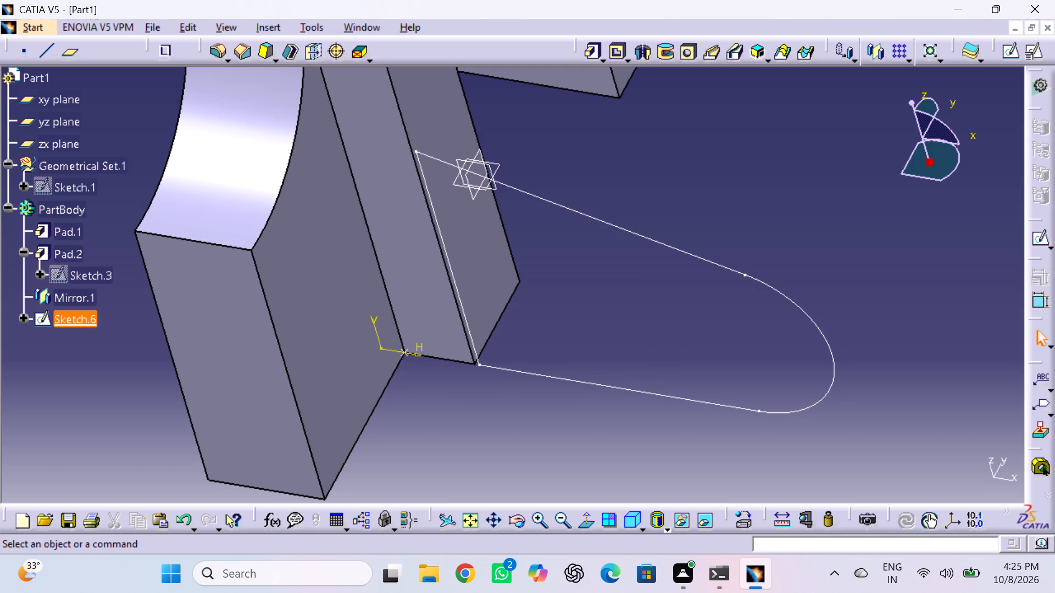
Examine how the side profile sketch sits against the block's legs from several angles.
{"action": "left_click", "coordinate": [514, 524]}
{"action": "left_click", "coordinate": [565, 327]}
{"action": "left_click_drag", "start_coordinate": [565, 327], "coordinate": [628, 285]}
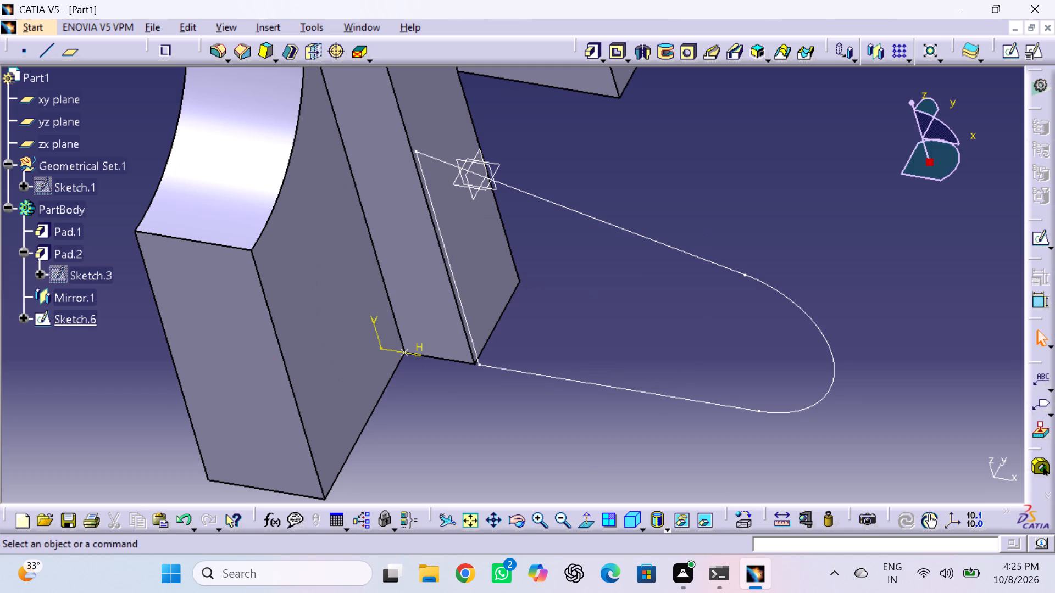
{"action": "left_click_drag", "start_coordinate": [628, 285], "coordinate": [640, 276]}
{"action": "left_click", "coordinate": [640, 276]}
{"action": "left_click", "coordinate": [518, 517]}
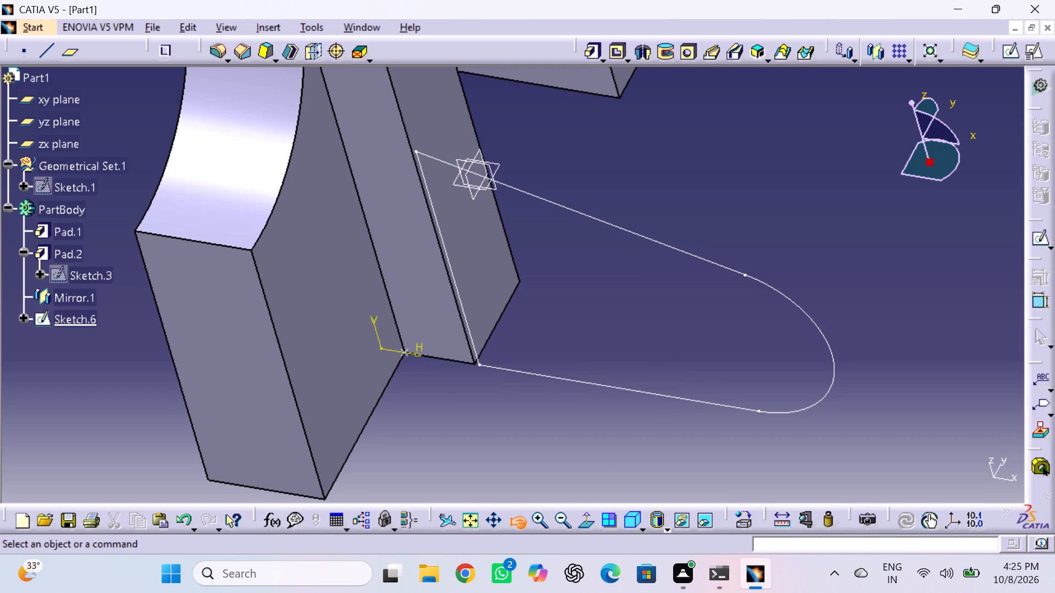
{"action": "left_click_drag", "start_coordinate": [520, 334], "coordinate": [600, 250]}
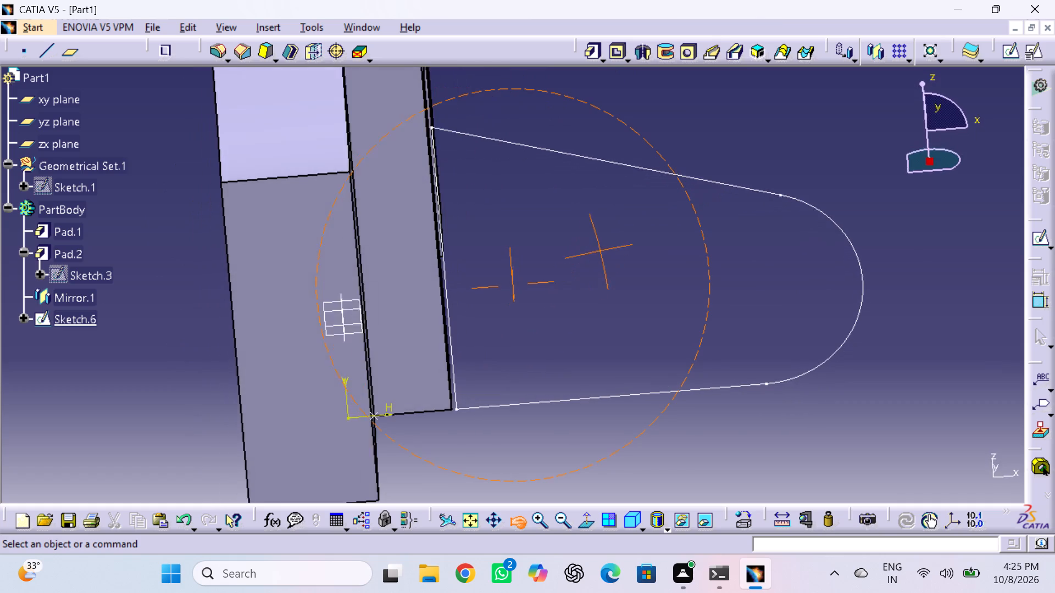
{"action": "left_click_drag", "start_coordinate": [600, 250], "coordinate": [606, 251]}
{"action": "triple_click", "coordinate": [606, 251]}
{"action": "left_click", "coordinate": [606, 251]}
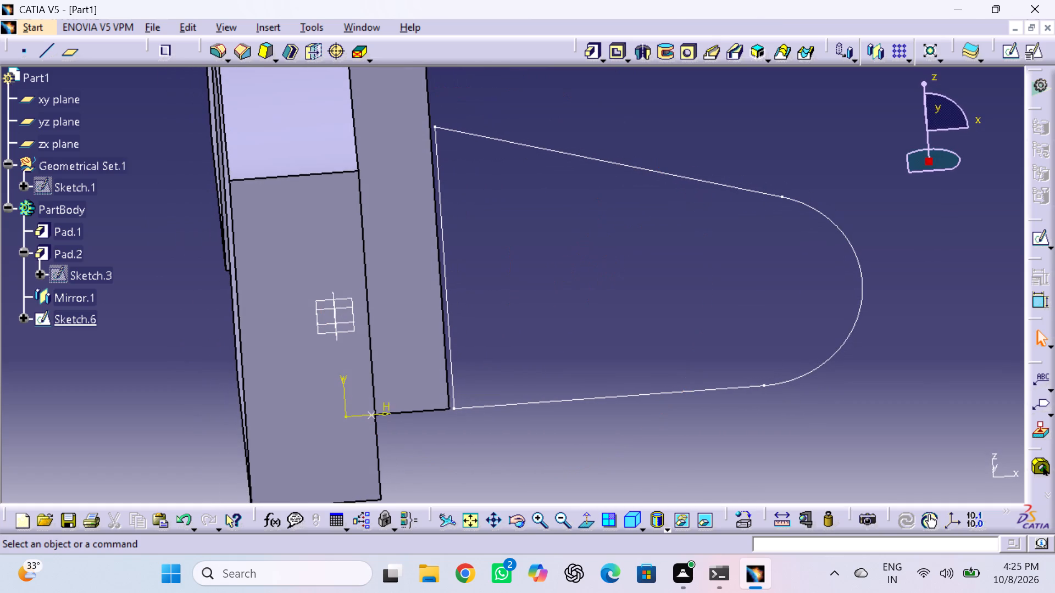
{"action": "scroll", "coordinate": [605, 251], "scroll_direction": "up", "scroll_amount": 2}
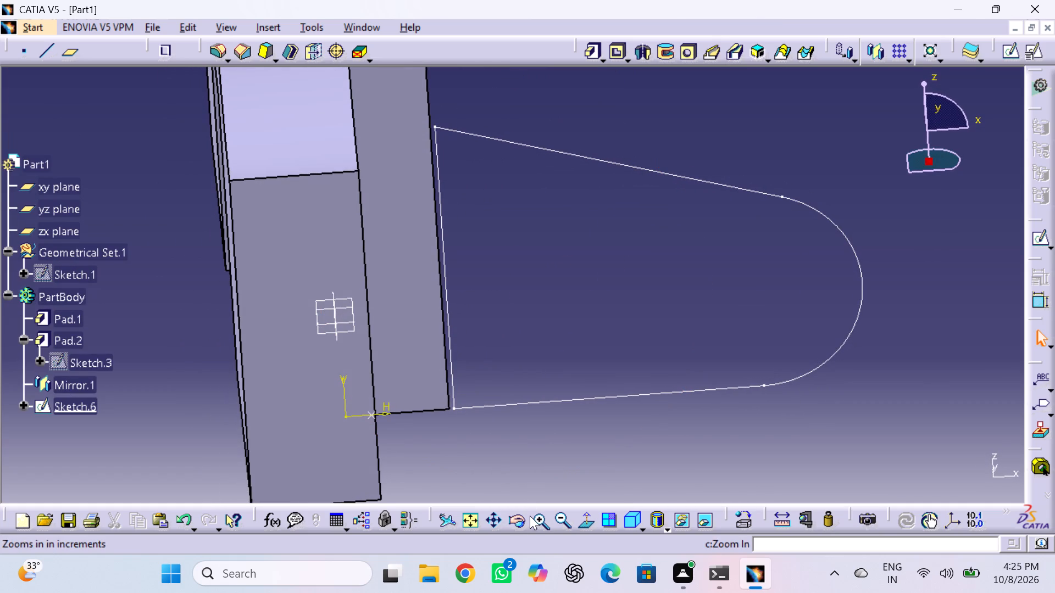
{"action": "left_click", "coordinate": [559, 511]}
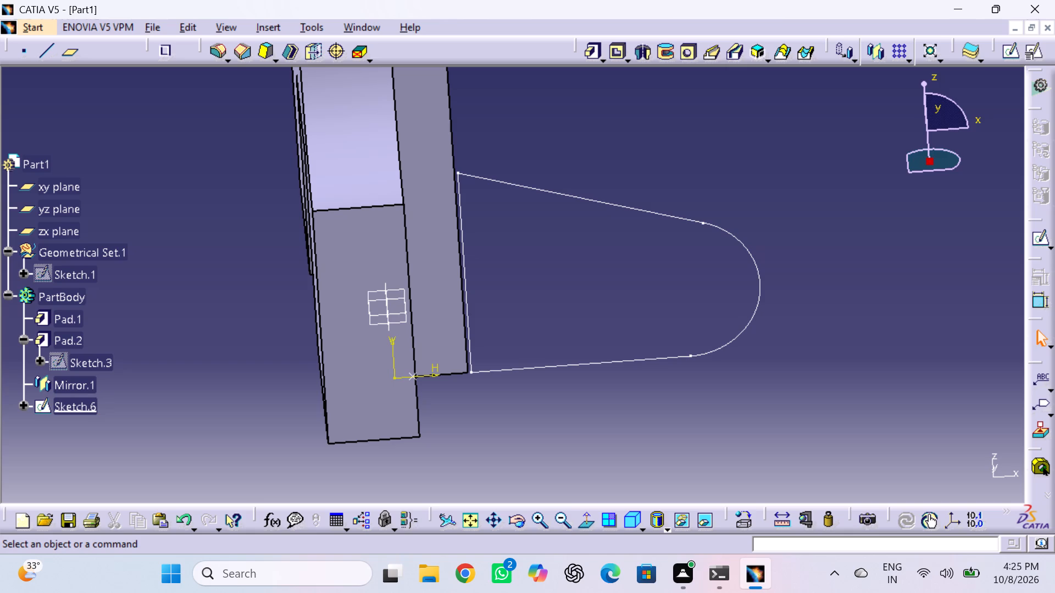
{"action": "left_click", "coordinate": [518, 519]}
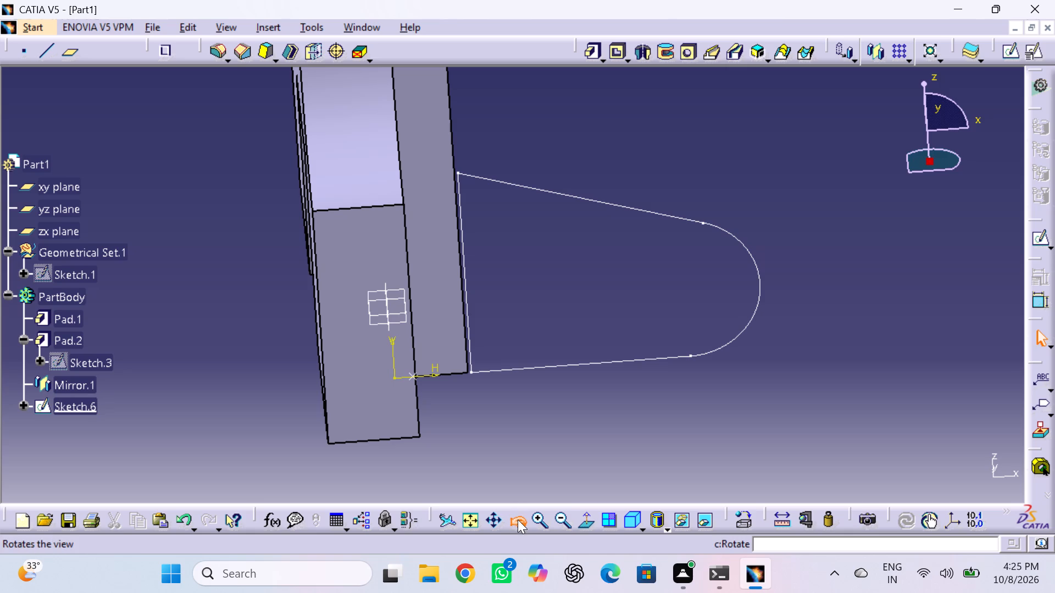
{"action": "left_click", "coordinate": [637, 292]}
{"action": "left_click_drag", "start_coordinate": [637, 292], "coordinate": [545, 309]}
{"action": "left_click", "coordinate": [545, 309]}
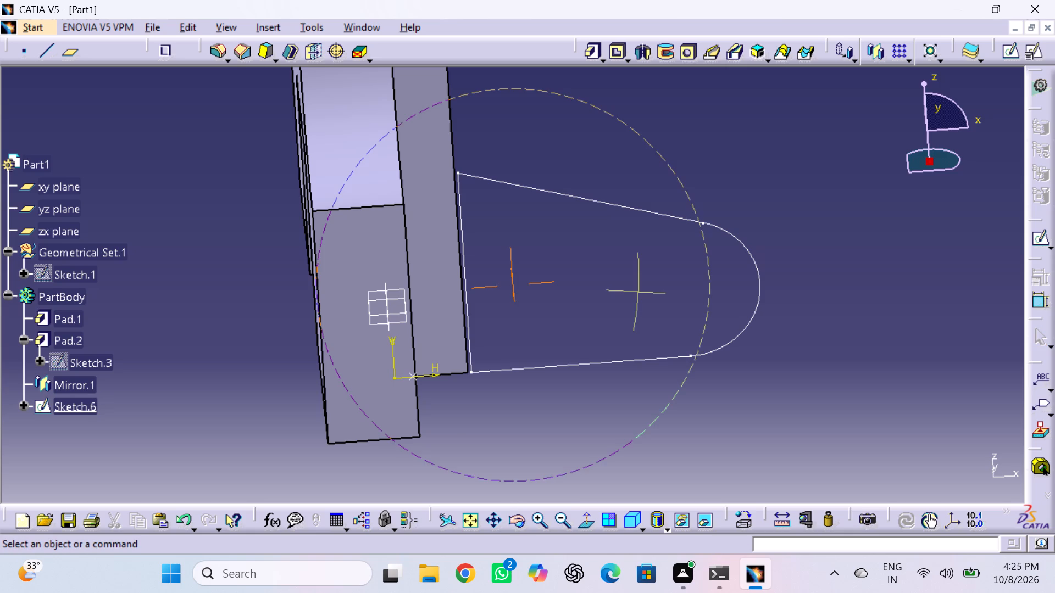
{"action": "left_click", "coordinate": [515, 512]}
{"action": "left_click_drag", "start_coordinate": [631, 299], "coordinate": [393, 225]}
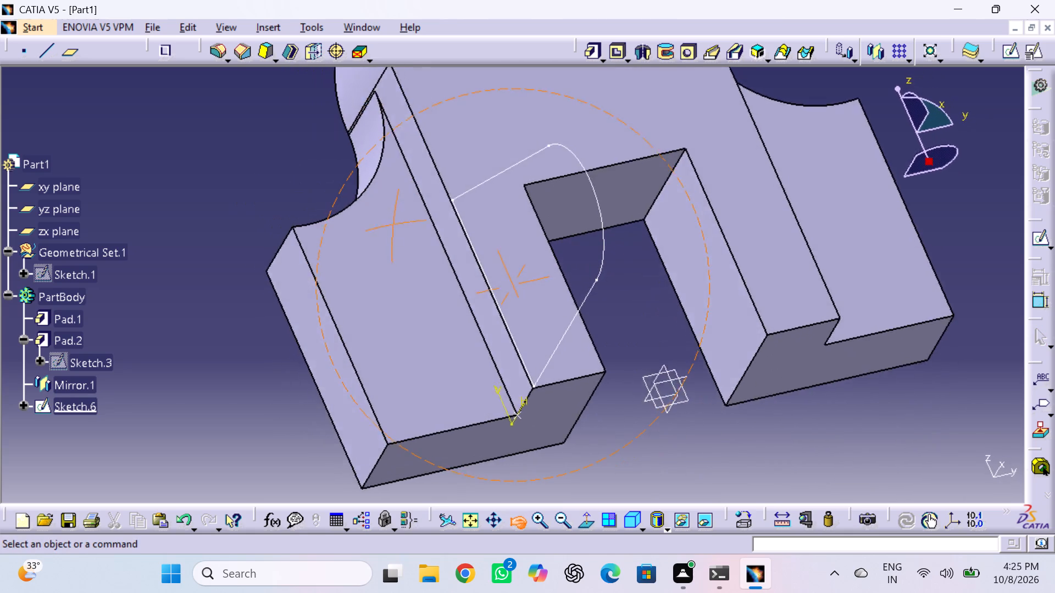
{"action": "left_click_drag", "start_coordinate": [393, 225], "coordinate": [319, 325]}
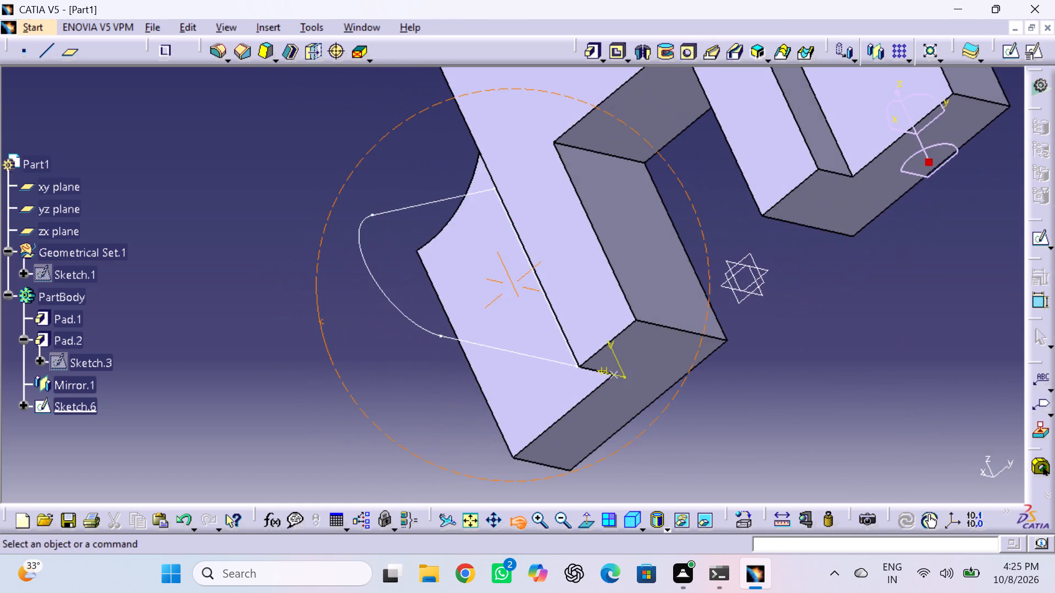
{"action": "left_click_drag", "start_coordinate": [319, 325], "coordinate": [481, 297]}
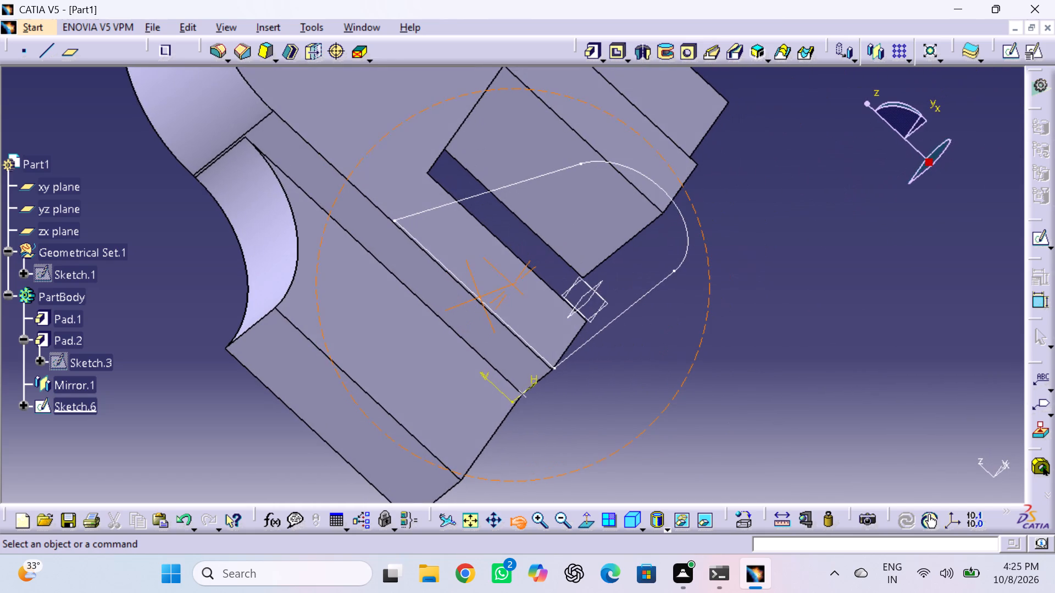
{"action": "left_click_drag", "start_coordinate": [481, 297], "coordinate": [579, 225]}
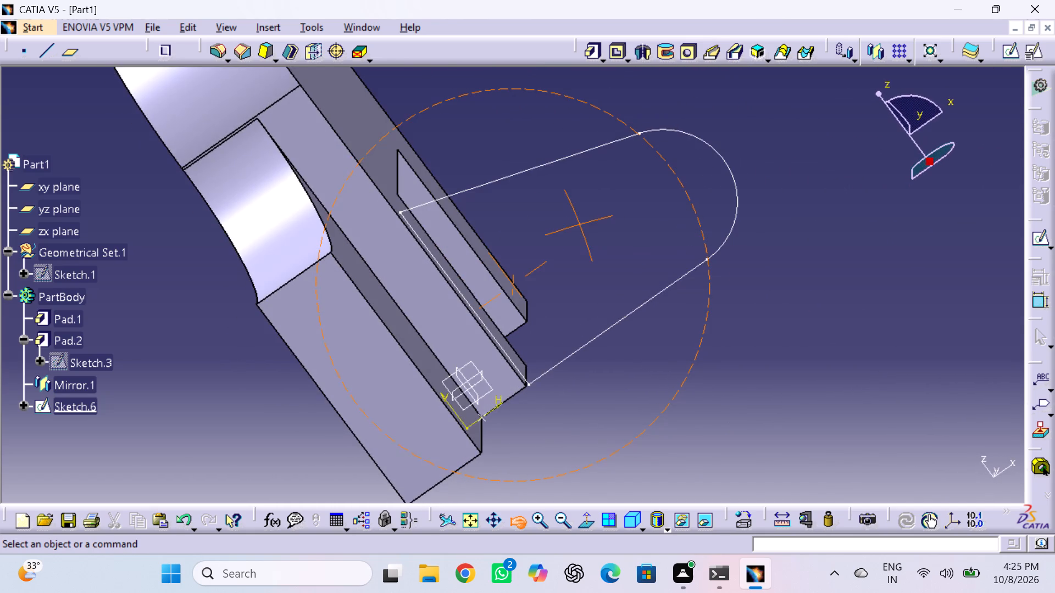
{"action": "left_click_drag", "start_coordinate": [579, 225], "coordinate": [582, 267]}
{"action": "left_click", "coordinate": [582, 267]}
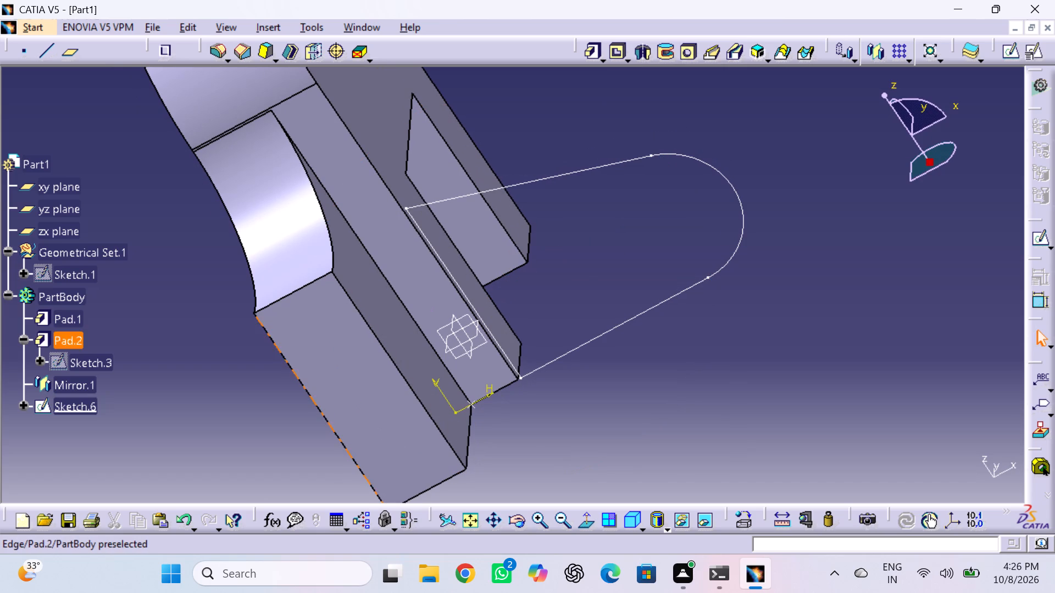
Delete the round-ended side profile sketch, Sketch.6, from the part body.
{"action": "left_click", "coordinate": [96, 411]}
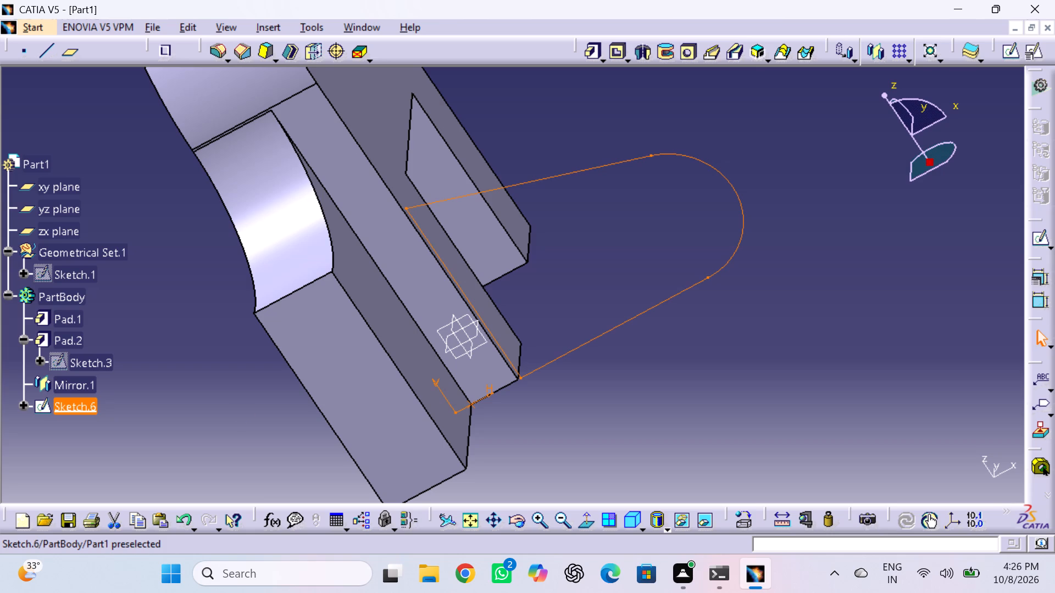
{"action": "key", "text": "Delete"}
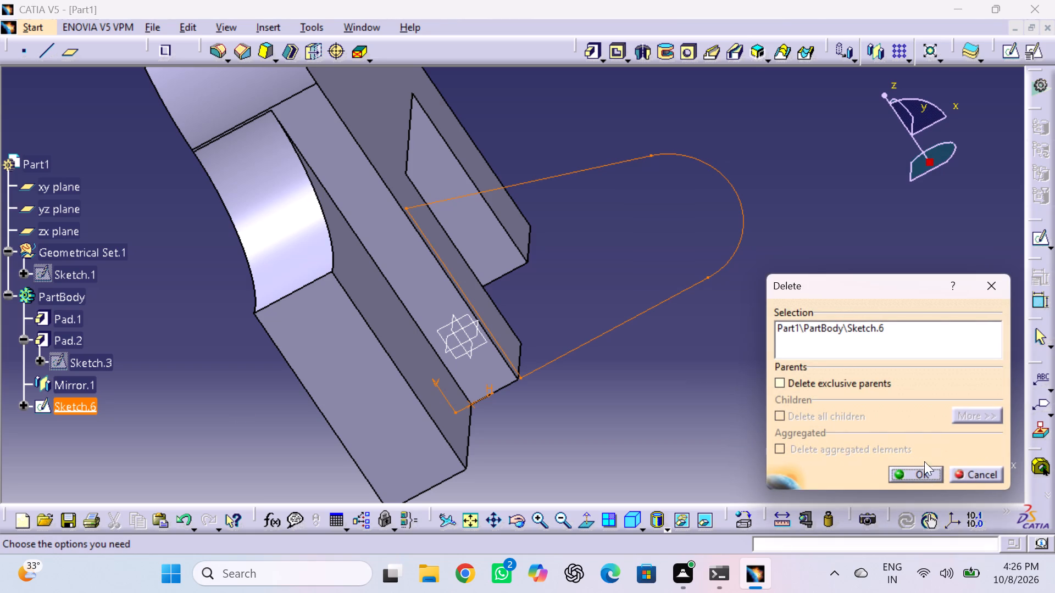
{"action": "double_click", "coordinate": [918, 472]}
{"action": "left_click", "coordinate": [635, 267]}
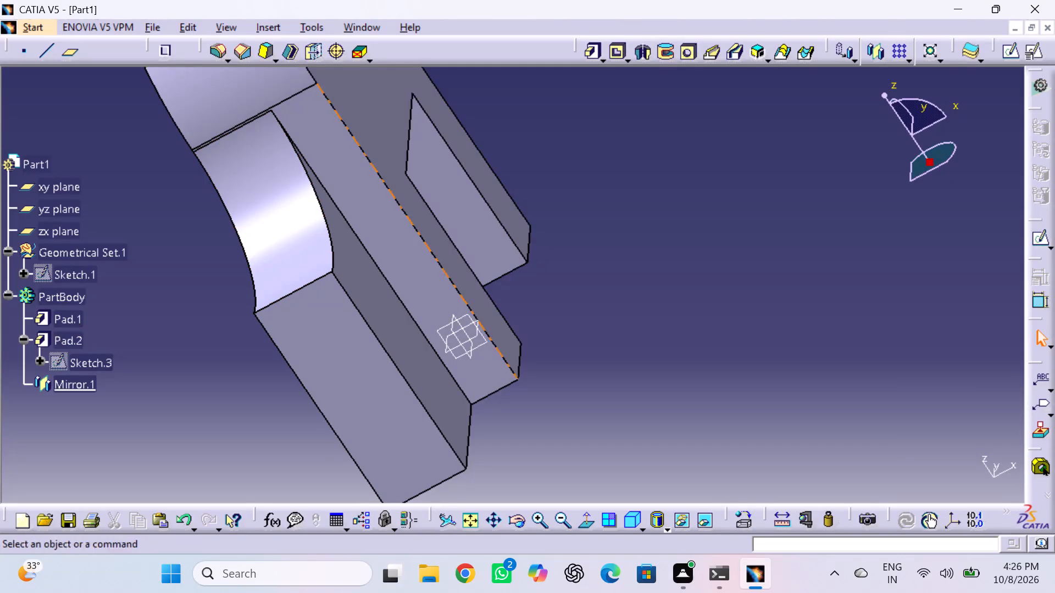
On Pad.1's outer side face, sketch a base line about 67 mm long from the bottom corner, a vertical, and a slope meeting the edge about 40 mm up.
{"action": "left_click", "coordinate": [419, 246]}
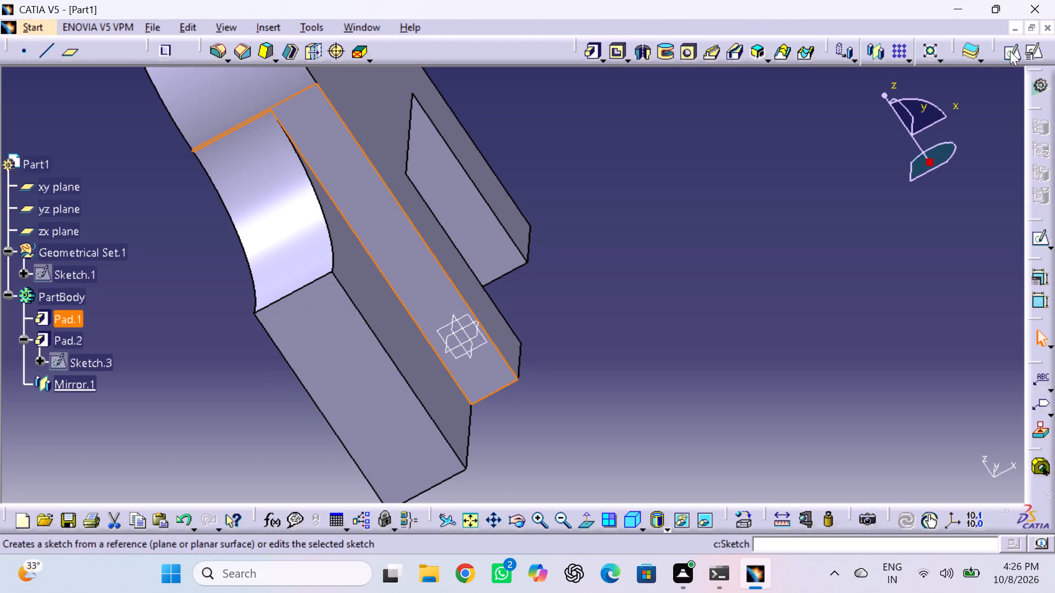
{"action": "left_click", "coordinate": [1010, 51]}
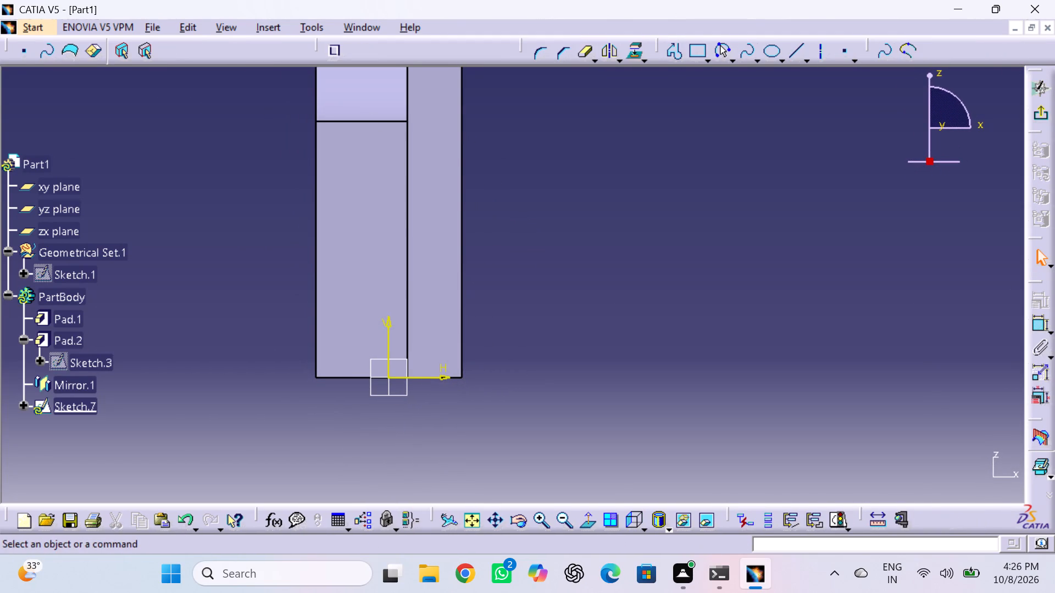
{"action": "double_click", "coordinate": [676, 49]}
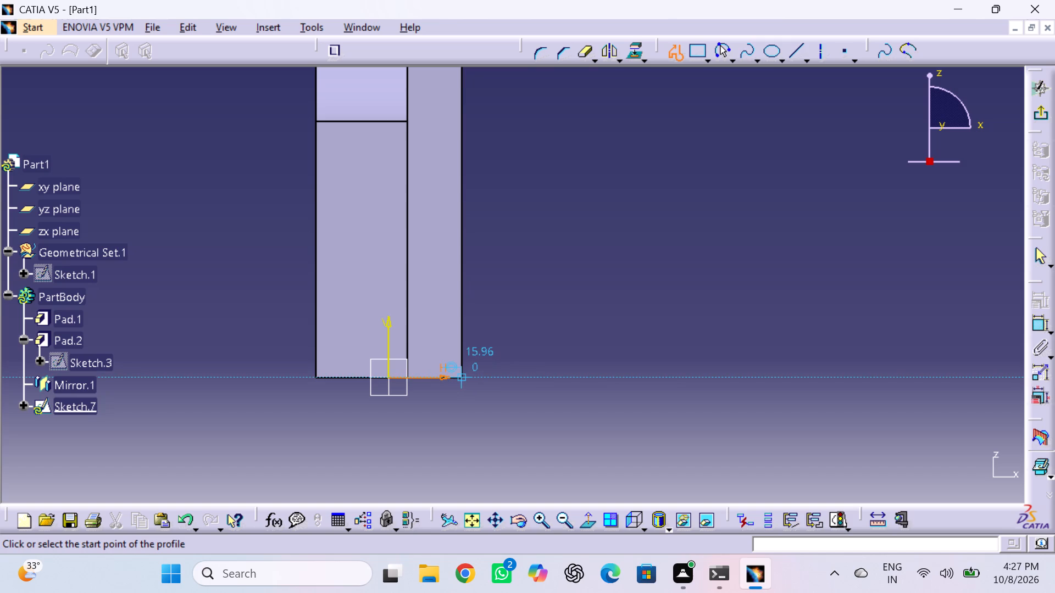
{"action": "left_click", "coordinate": [459, 376]}
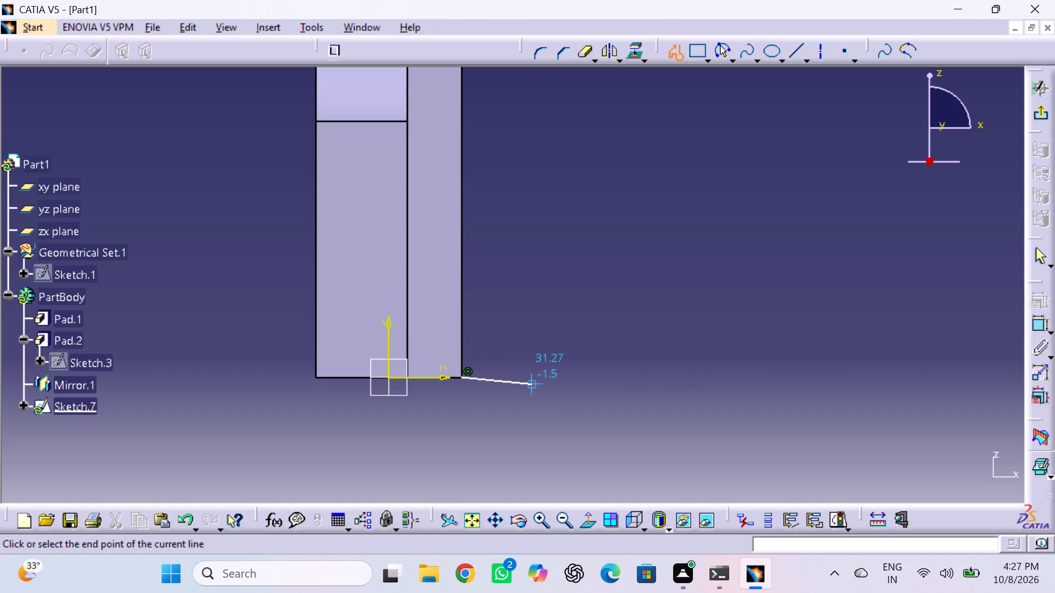
{"action": "left_click", "coordinate": [768, 377]}
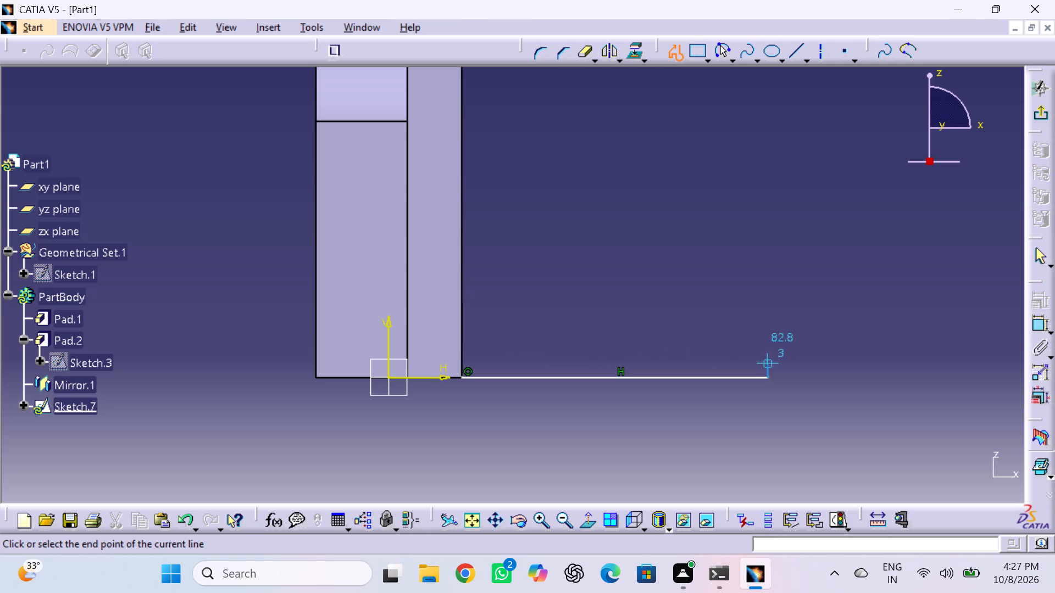
{"action": "left_click", "coordinate": [764, 256]}
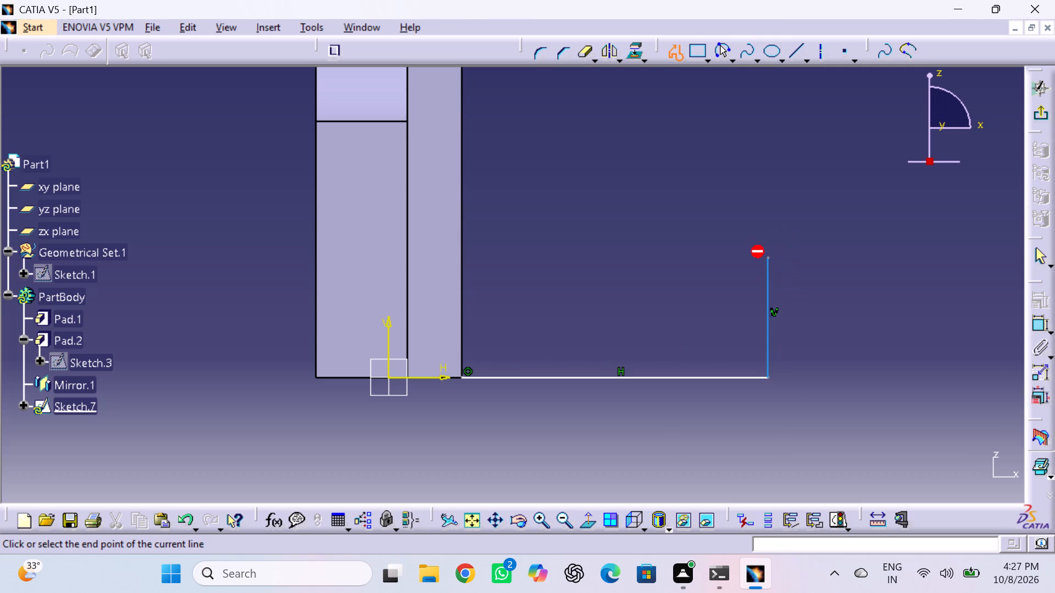
{"action": "double_click", "coordinate": [461, 194]}
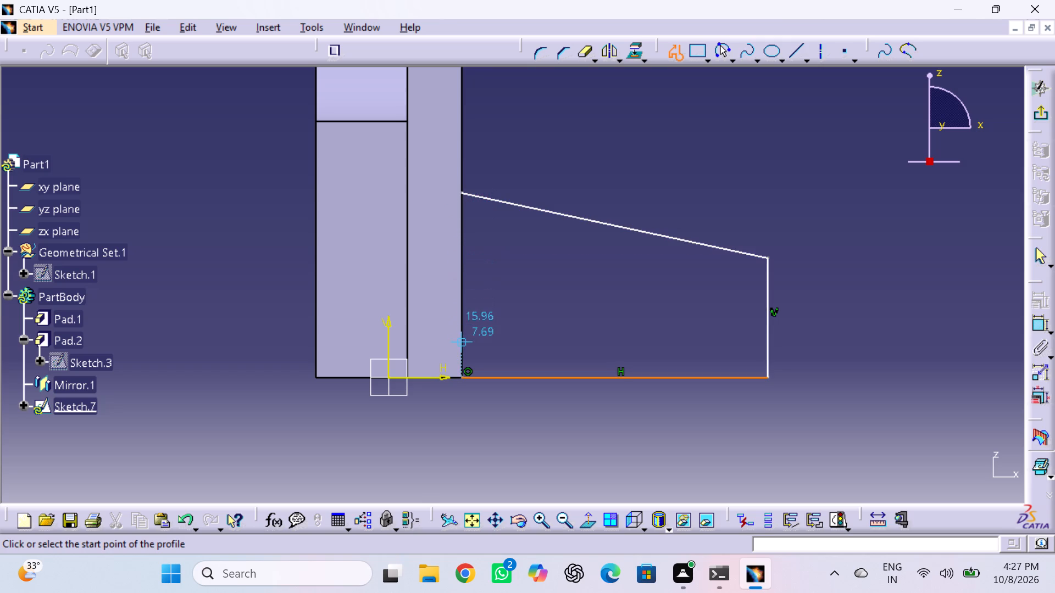
{"action": "left_click", "coordinate": [662, 148]}
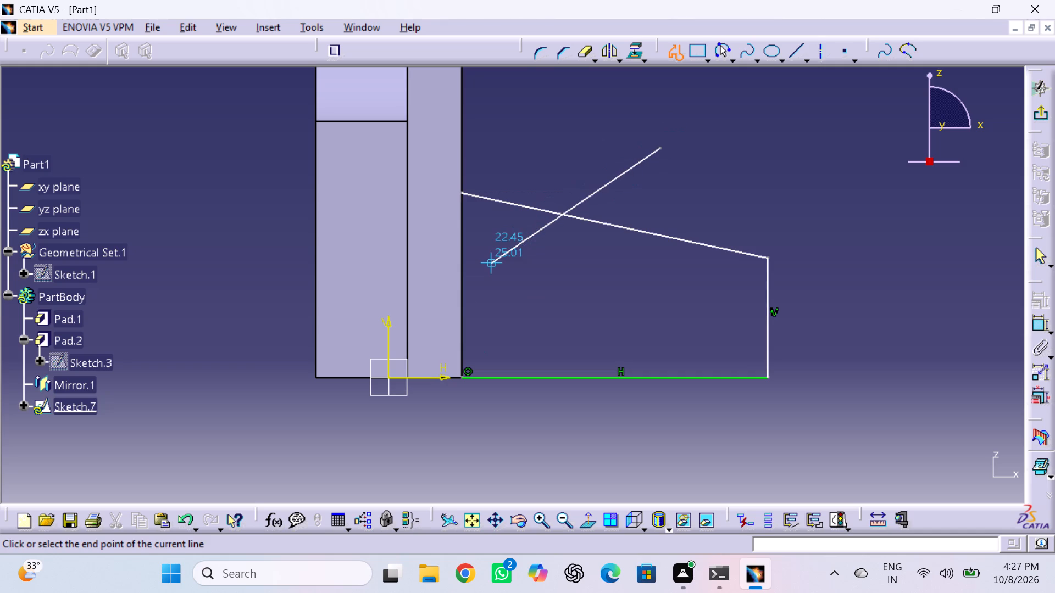
{"action": "key", "text": "Escape"}
{"action": "key", "text": "Escape"}
{"action": "key", "text": "Escape"}
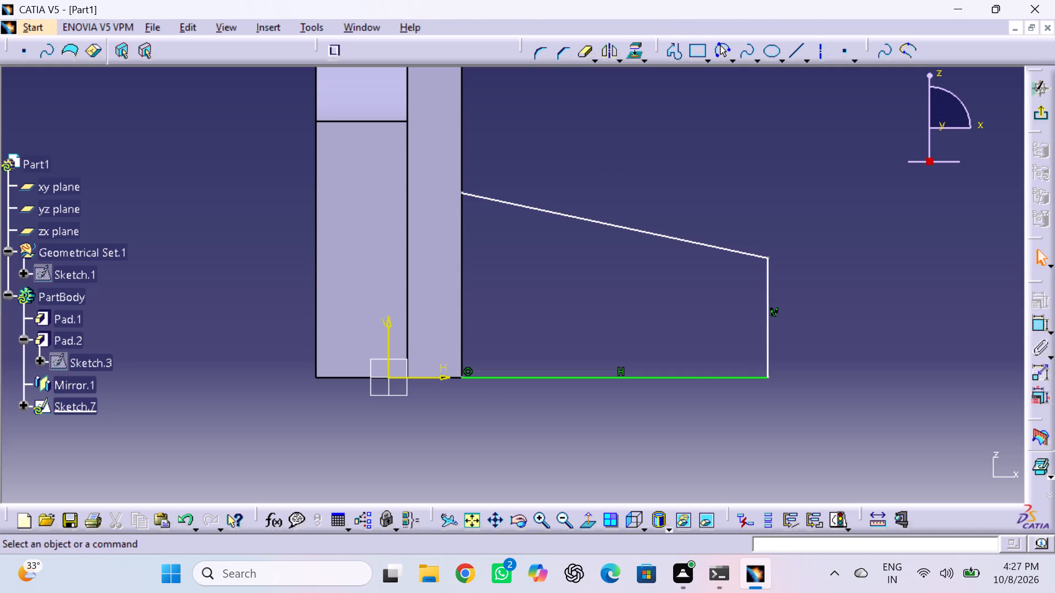
Project Pad.1's vertical side edge beside the profile into Sketch.7 as reference geometry.
{"action": "left_click", "coordinate": [460, 261]}
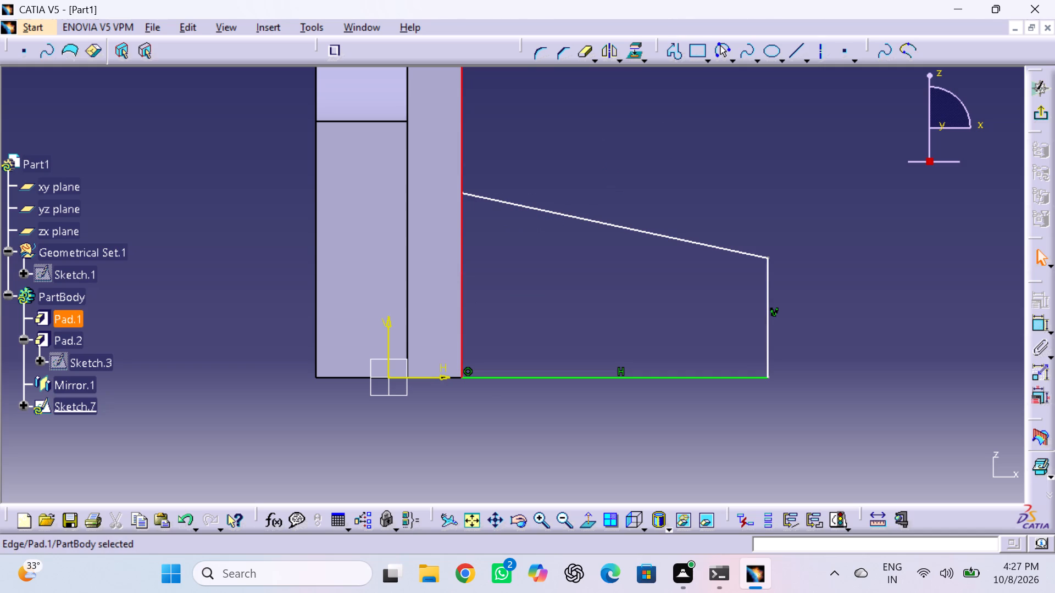
{"action": "left_click", "coordinate": [636, 53]}
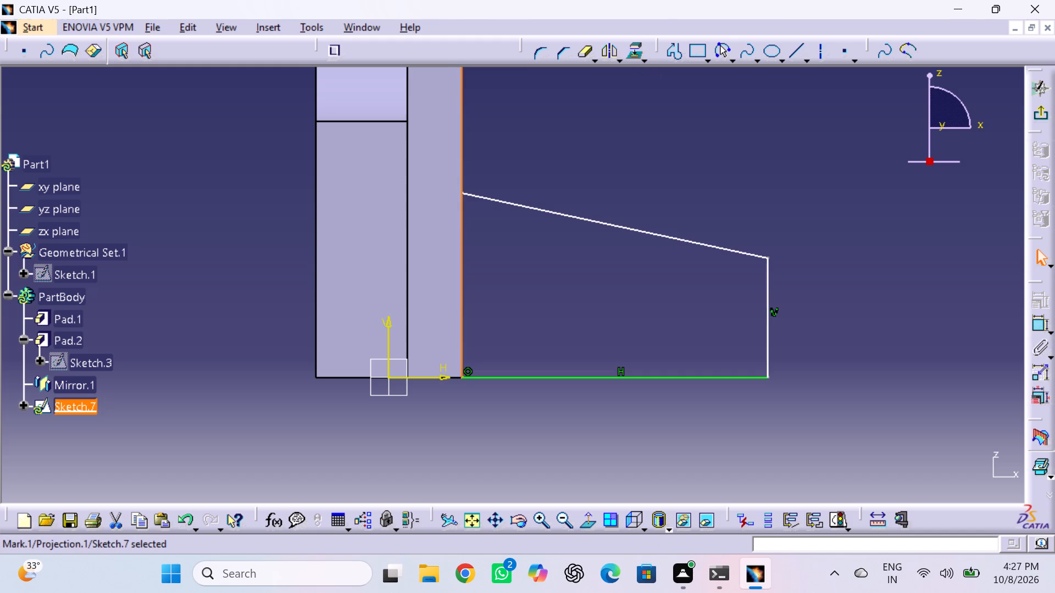
{"action": "left_click", "coordinate": [538, 169]}
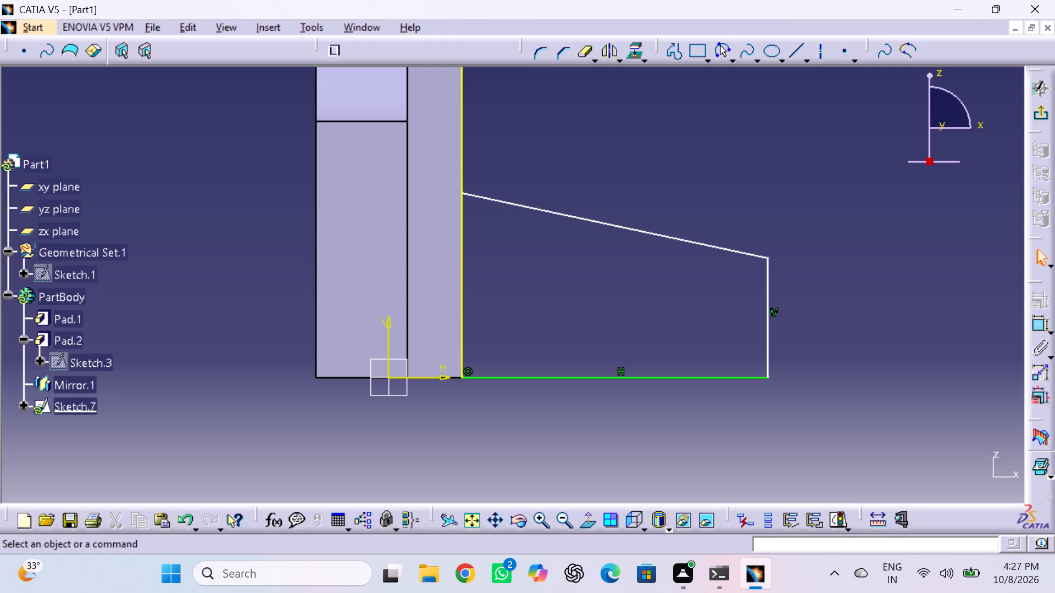
Make the sloped line's upper endpoint coincident with the projected vertical edge.
{"action": "left_click", "coordinate": [519, 208]}
{"action": "left_click_drag", "start_coordinate": [525, 208], "coordinate": [566, 210]}
{"action": "left_click", "coordinate": [566, 210]}
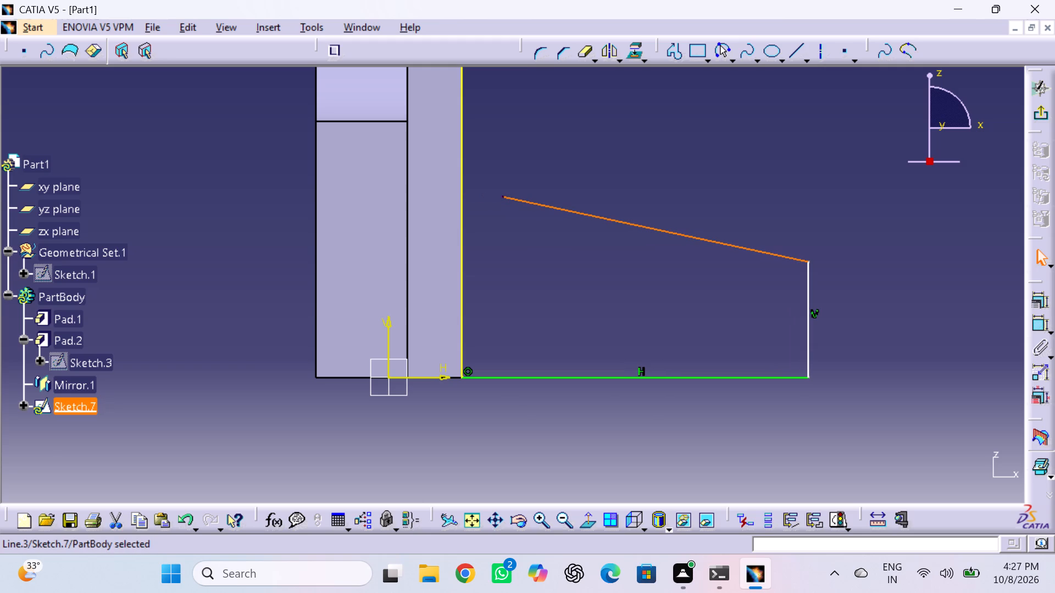
{"action": "left_click", "coordinate": [507, 219]}
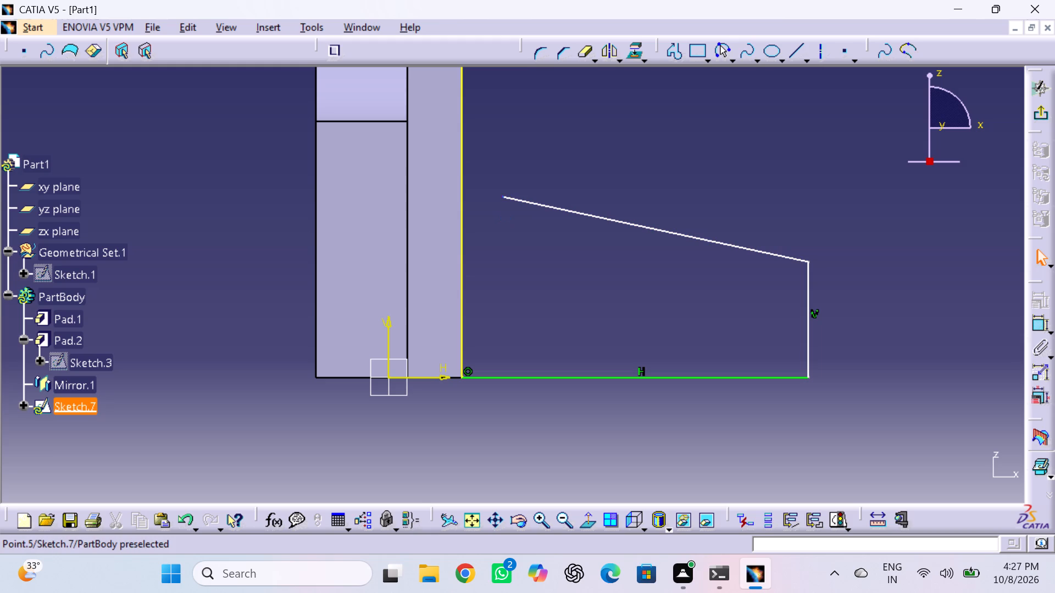
{"action": "left_click", "coordinate": [500, 198]}
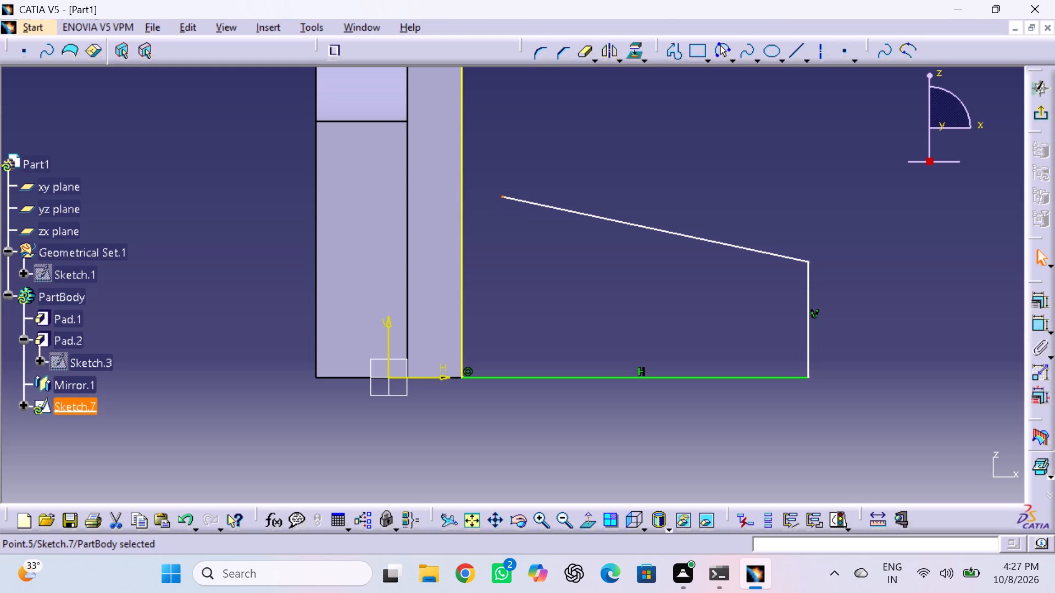
{"action": "left_click", "coordinate": [463, 224], "text": "ctrl"}
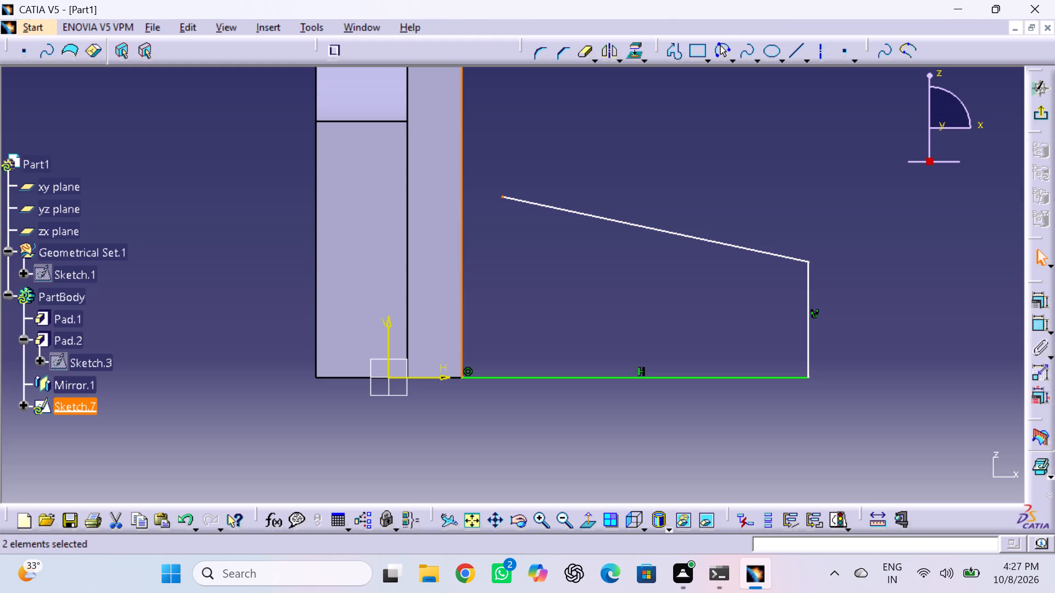
{"action": "left_click", "coordinate": [1039, 299]}
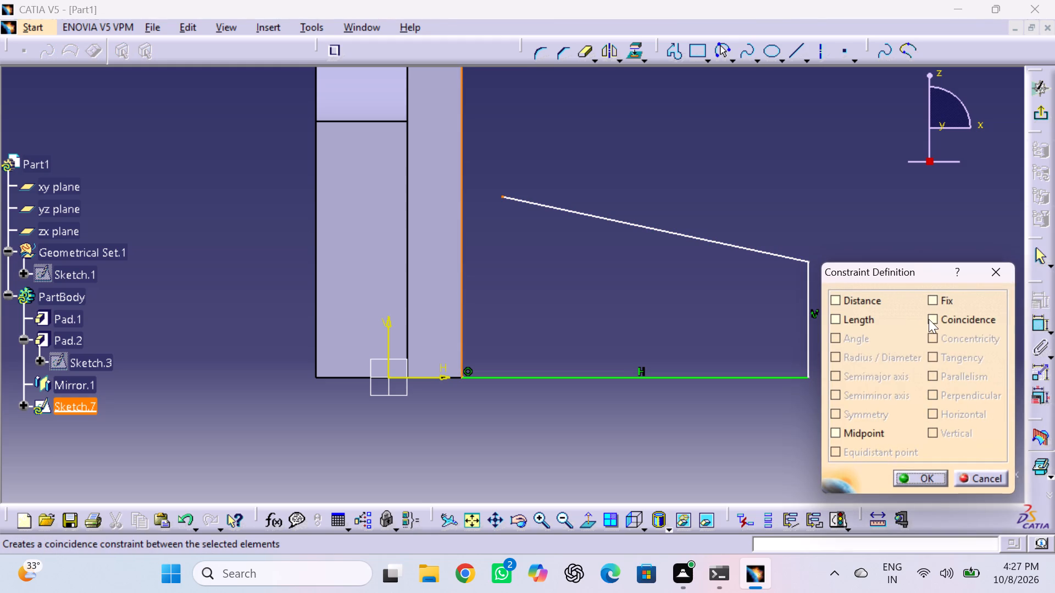
{"action": "left_click", "coordinate": [931, 316]}
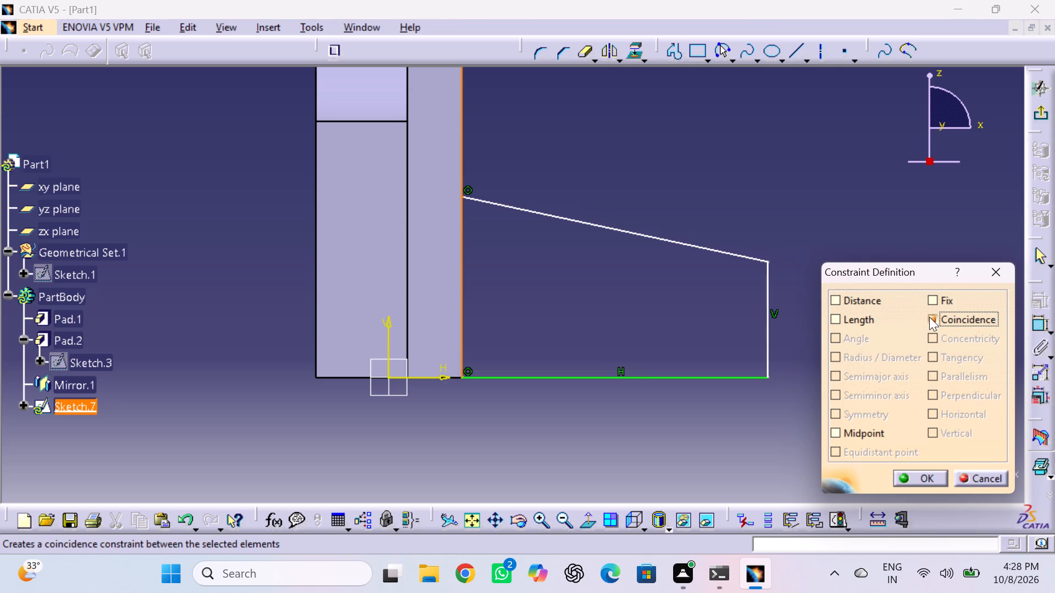
{"action": "double_click", "coordinate": [914, 474]}
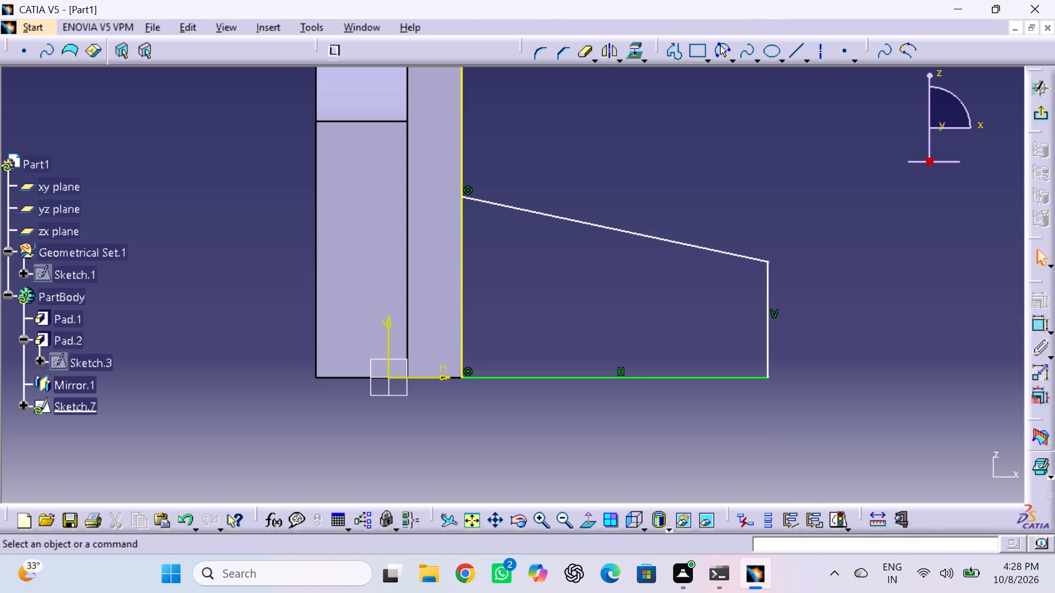
Make the base line's free endpoint coincident with the bottom endpoint of the projected vertical edge.
{"action": "left_click_drag", "start_coordinate": [485, 379], "coordinate": [527, 381]}
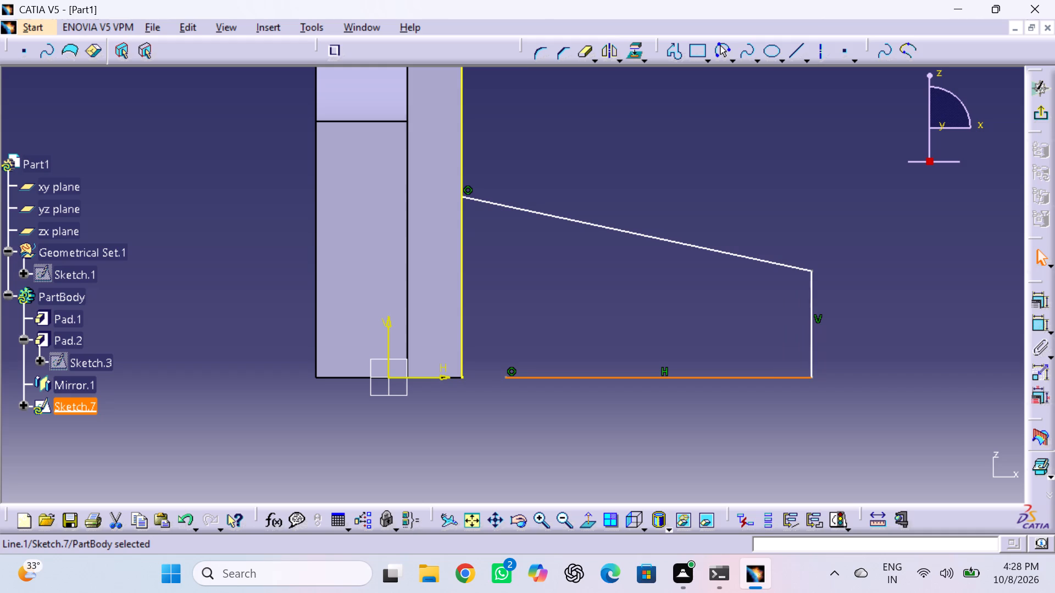
{"action": "left_click", "coordinate": [504, 398]}
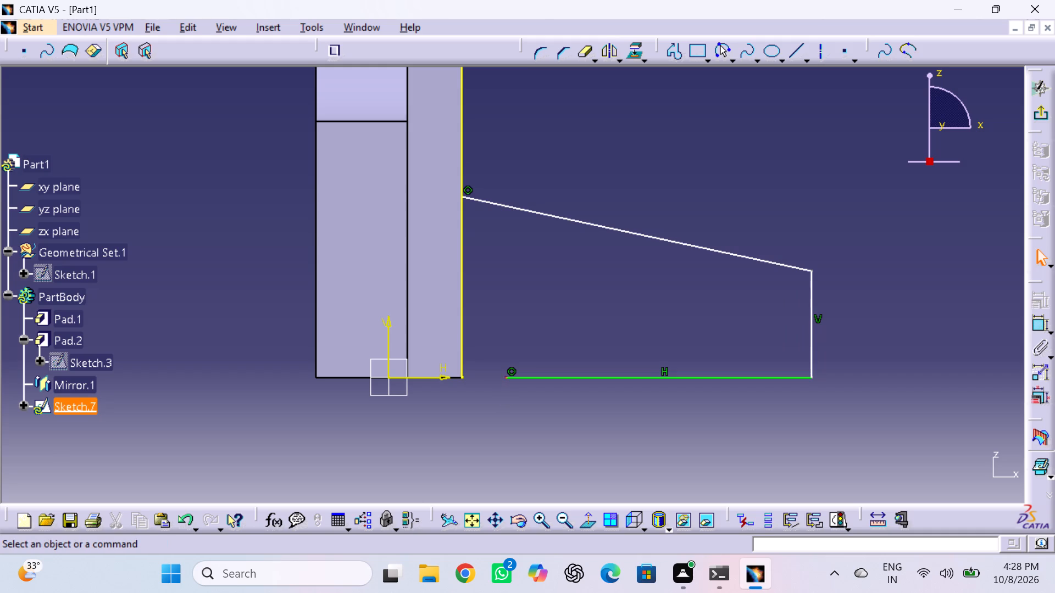
{"action": "left_click", "coordinate": [505, 377]}
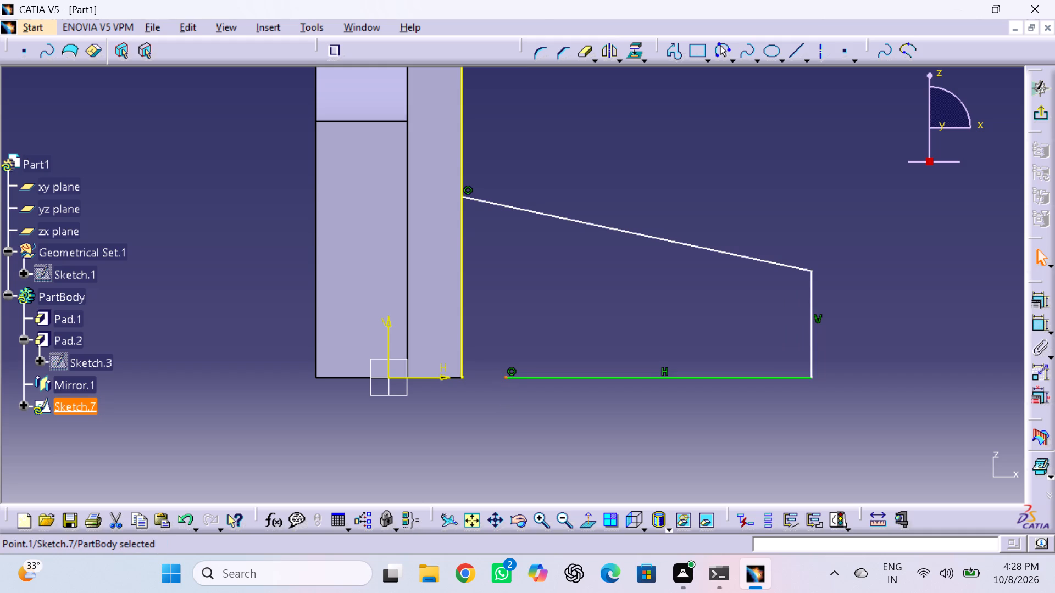
{"action": "left_click", "coordinate": [462, 351], "text": "ctrl"}
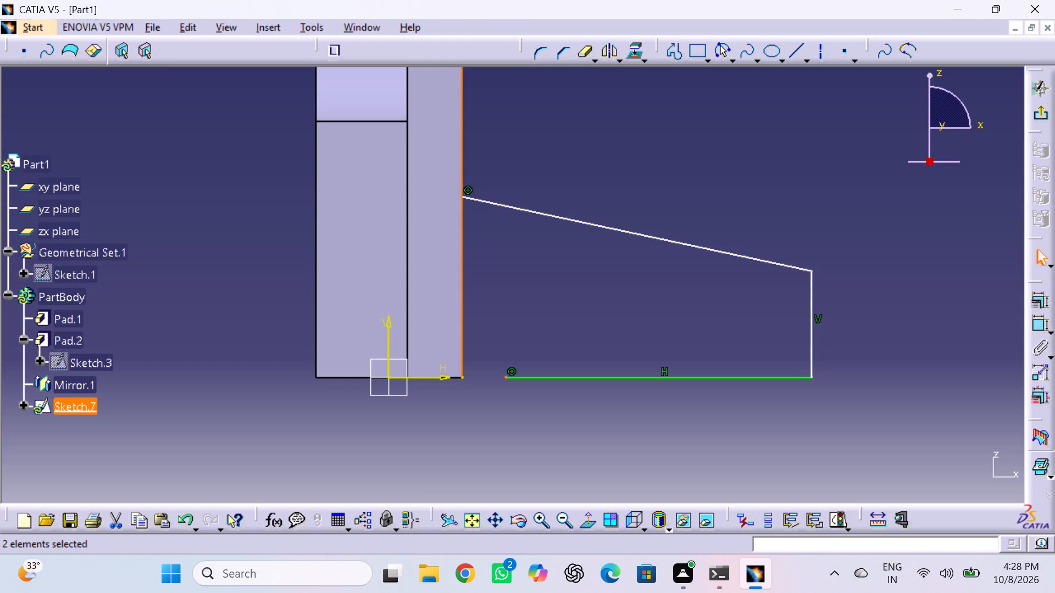
{"action": "left_click", "coordinate": [498, 410]}
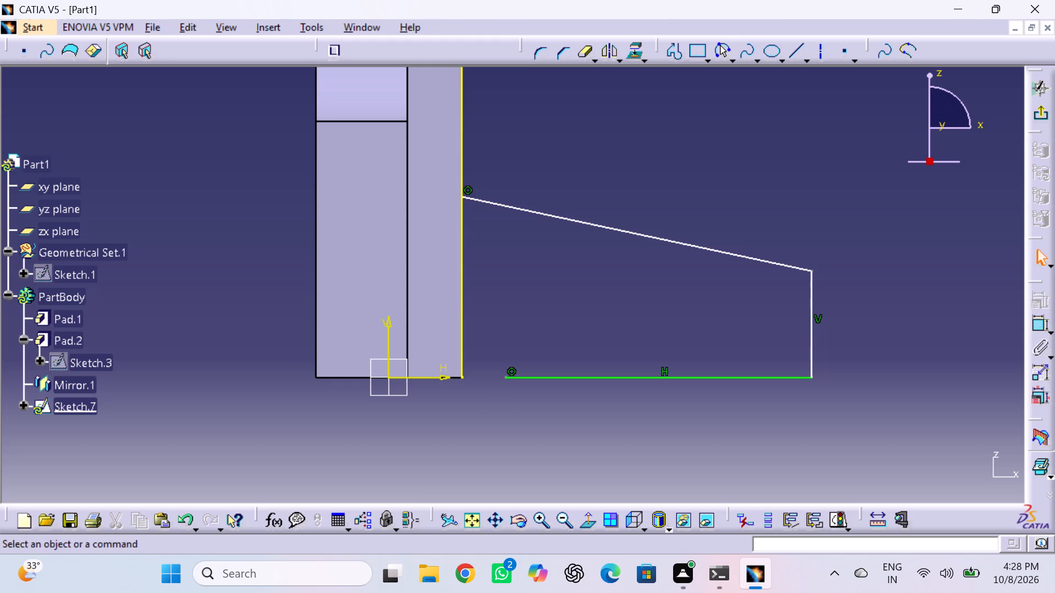
{"action": "left_click", "coordinate": [504, 378]}
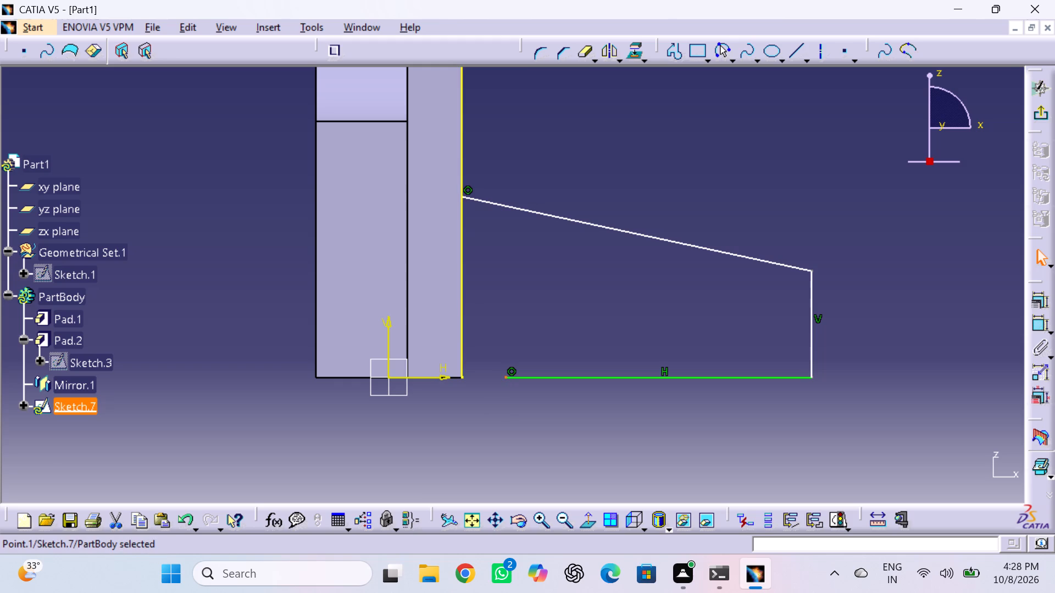
{"action": "left_click", "coordinate": [464, 377]}
{"action": "left_click", "coordinate": [506, 378], "text": "ctrl"}
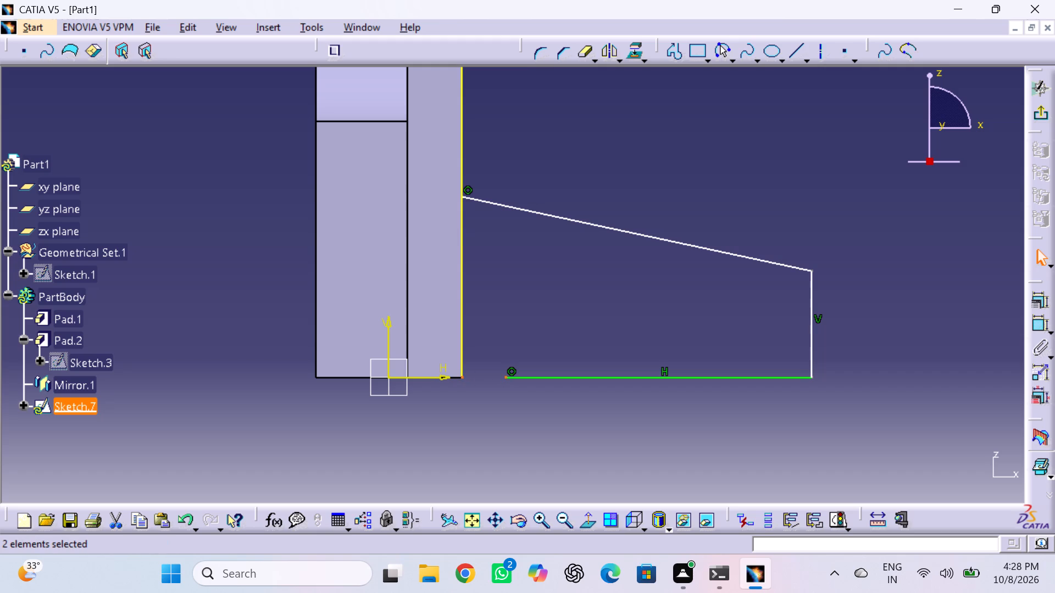
{"action": "left_click", "coordinate": [1036, 300]}
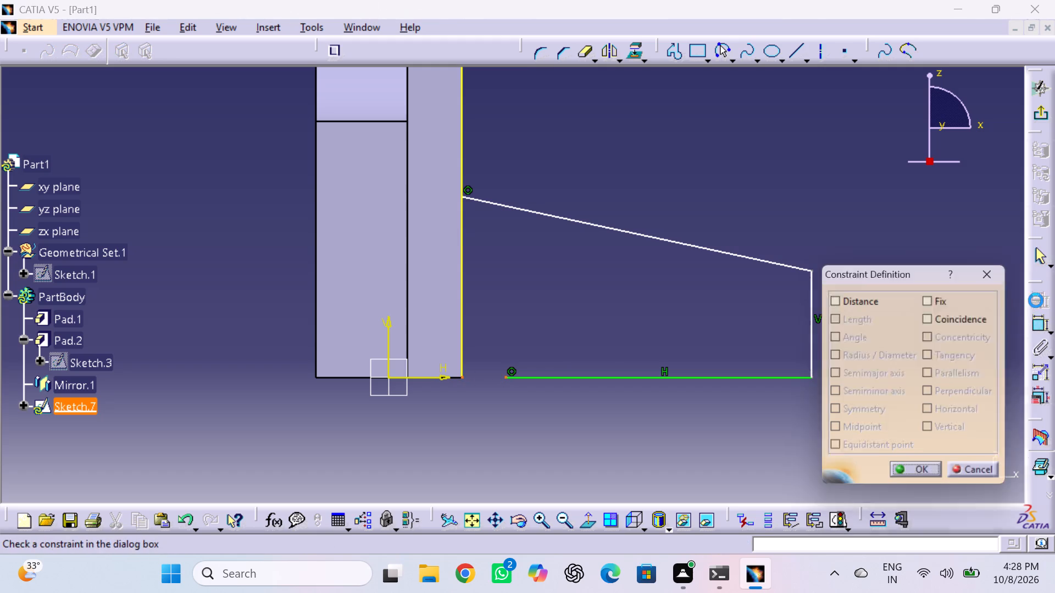
{"action": "left_click", "coordinate": [936, 317]}
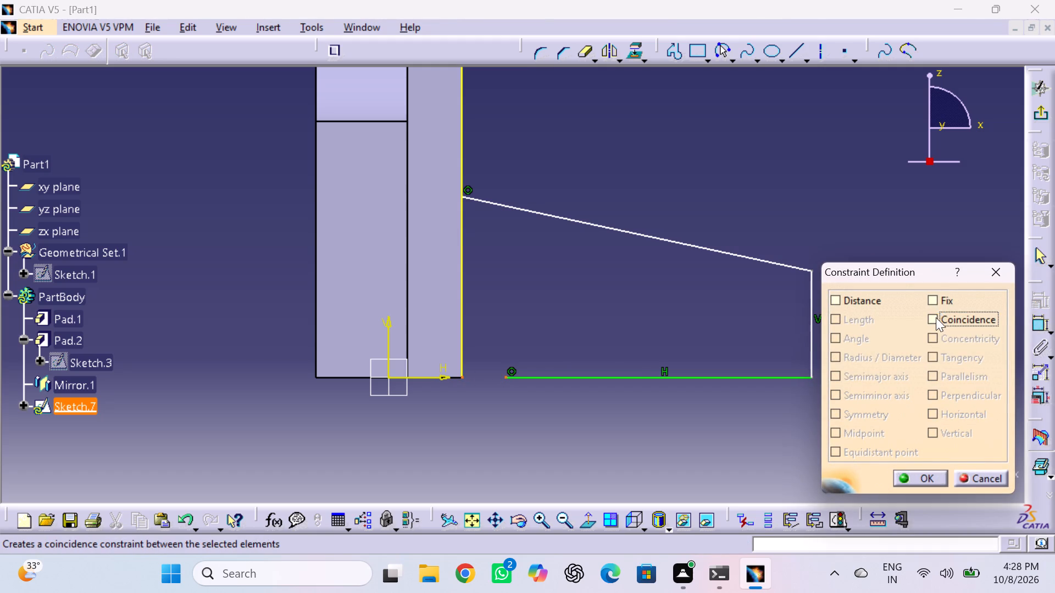
{"action": "left_click", "coordinate": [912, 475]}
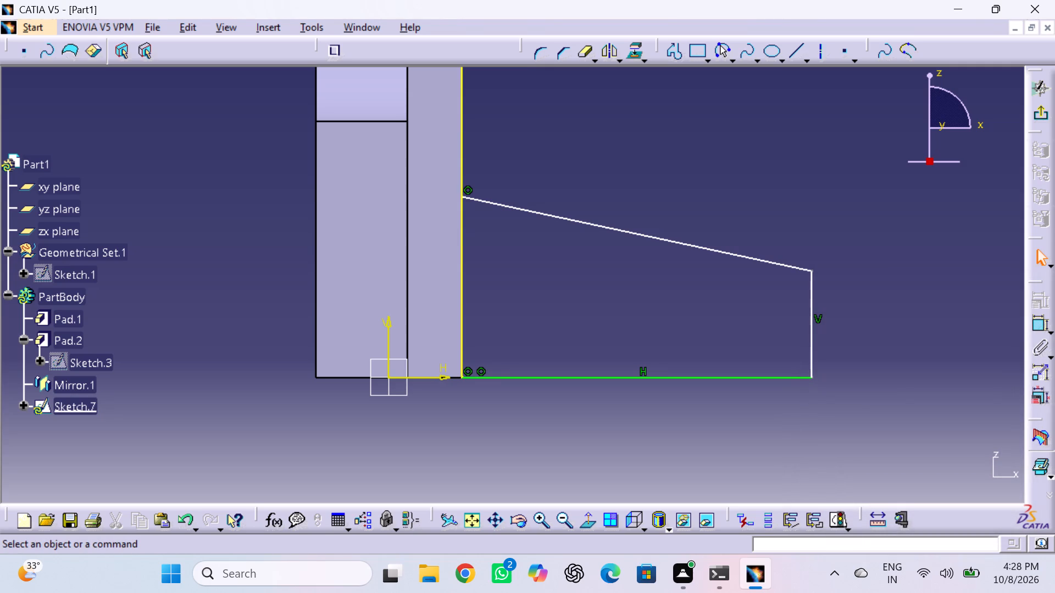
Dimension the horizontal base line of the side profile and set its length to 48 mm.
{"action": "left_click", "coordinate": [1039, 323]}
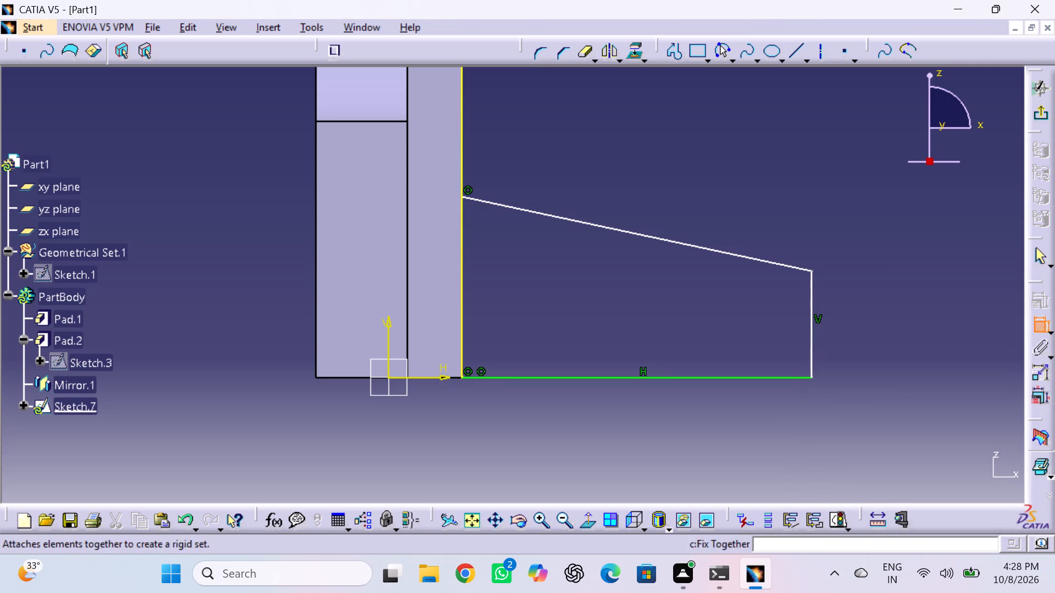
{"action": "double_click", "coordinate": [765, 377]}
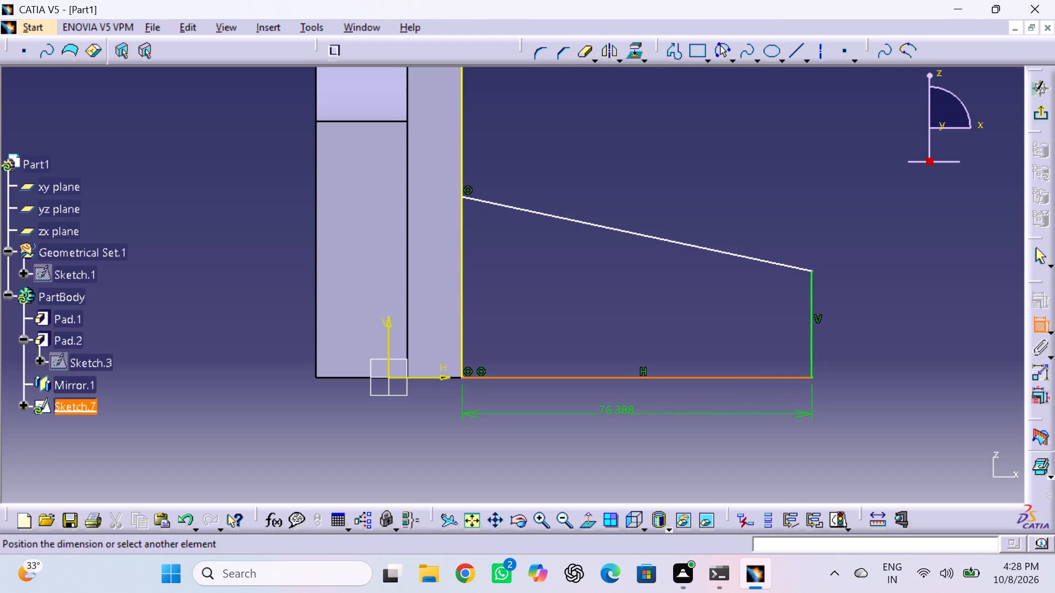
{"action": "double_click", "coordinate": [617, 413]}
{"action": "double_click", "coordinate": [612, 411]}
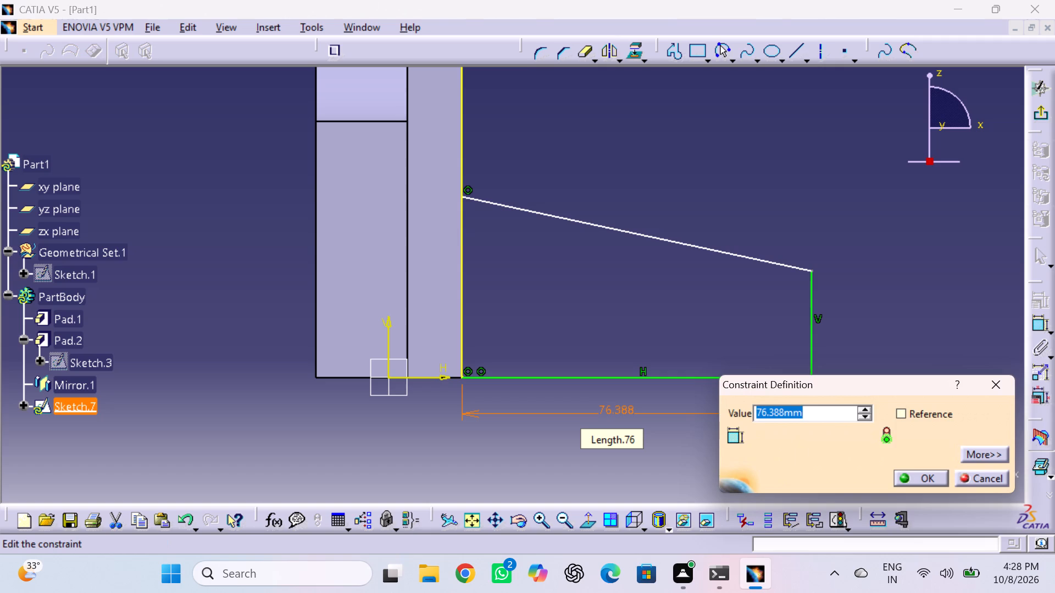
{"action": "type", "text": "48"}
{"action": "key", "text": "Return"}
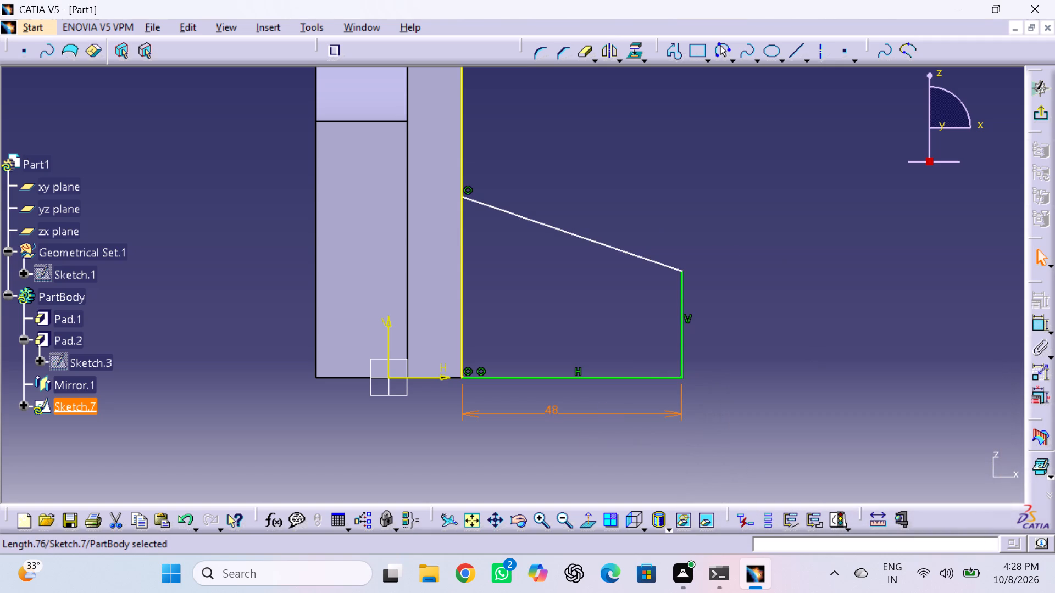
Dimension the profile's outer vertical line and set its length to 32 mm.
{"action": "left_click", "coordinate": [681, 345]}
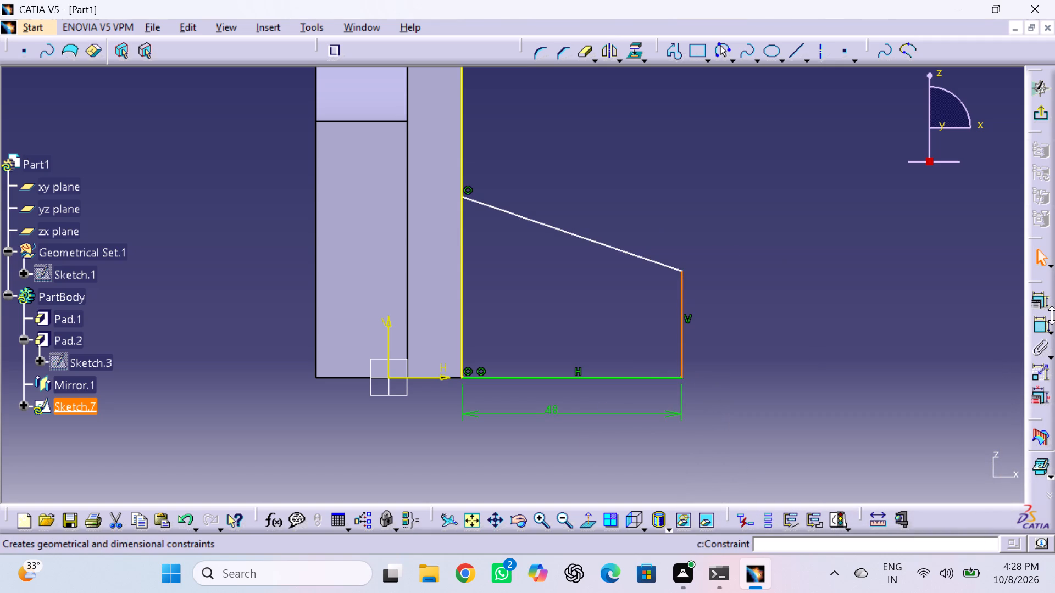
{"action": "triple_click", "coordinate": [1041, 325]}
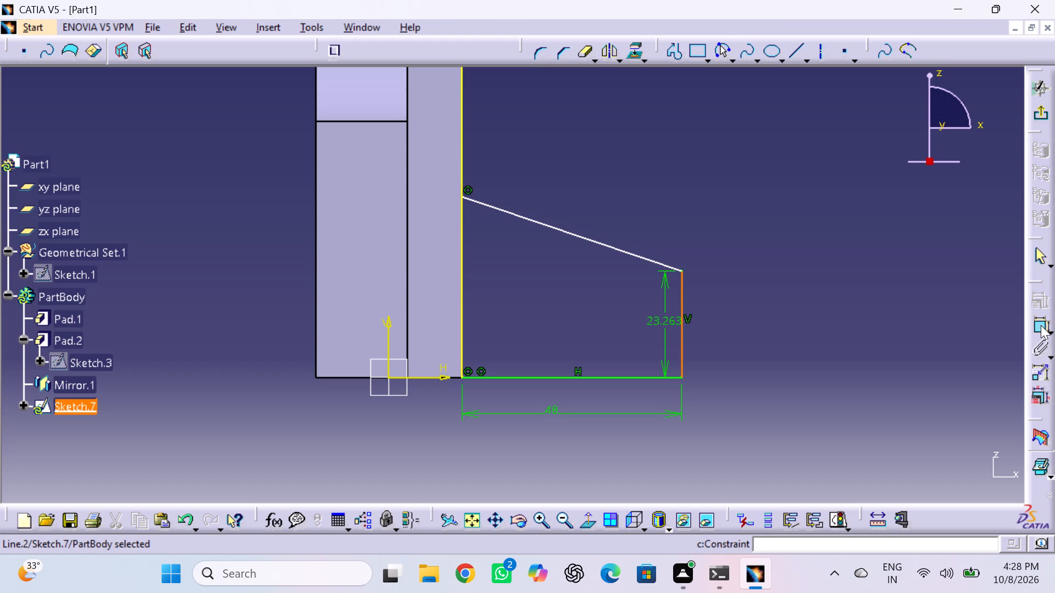
{"action": "left_click", "coordinate": [680, 333]}
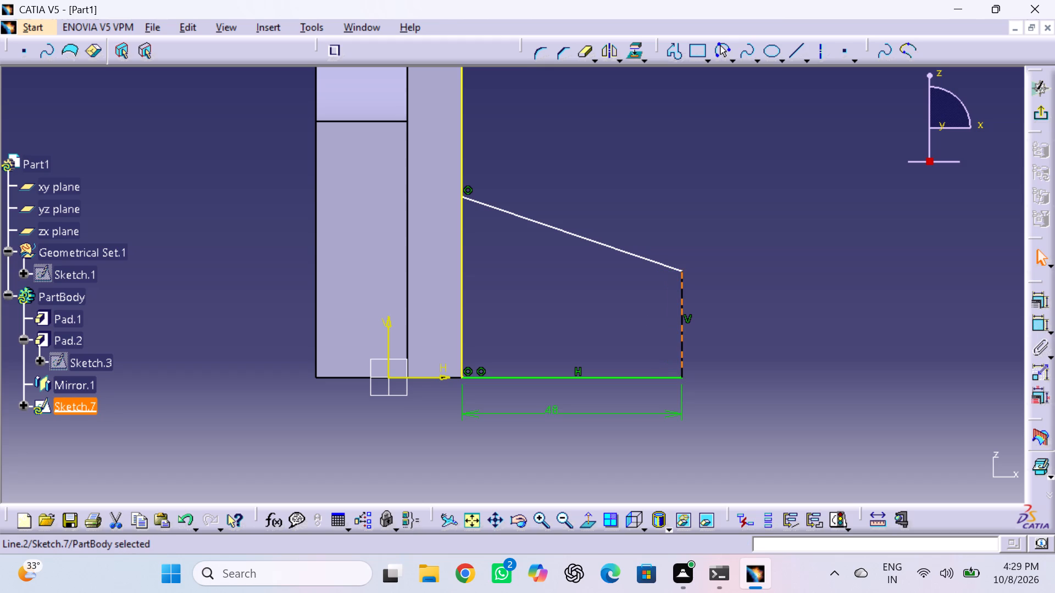
{"action": "left_click", "coordinate": [1040, 327]}
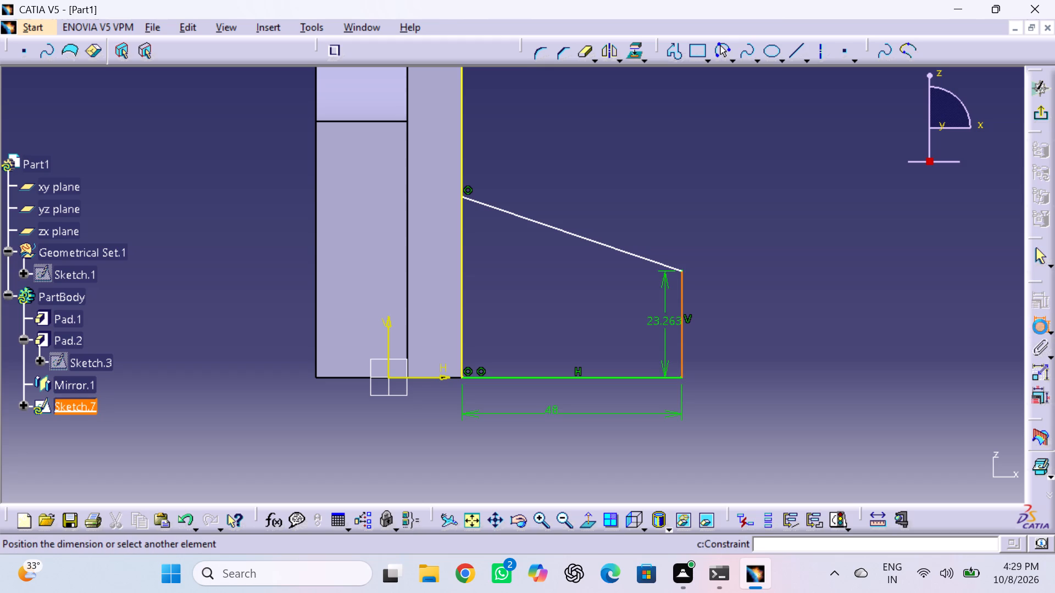
{"action": "double_click", "coordinate": [719, 335]}
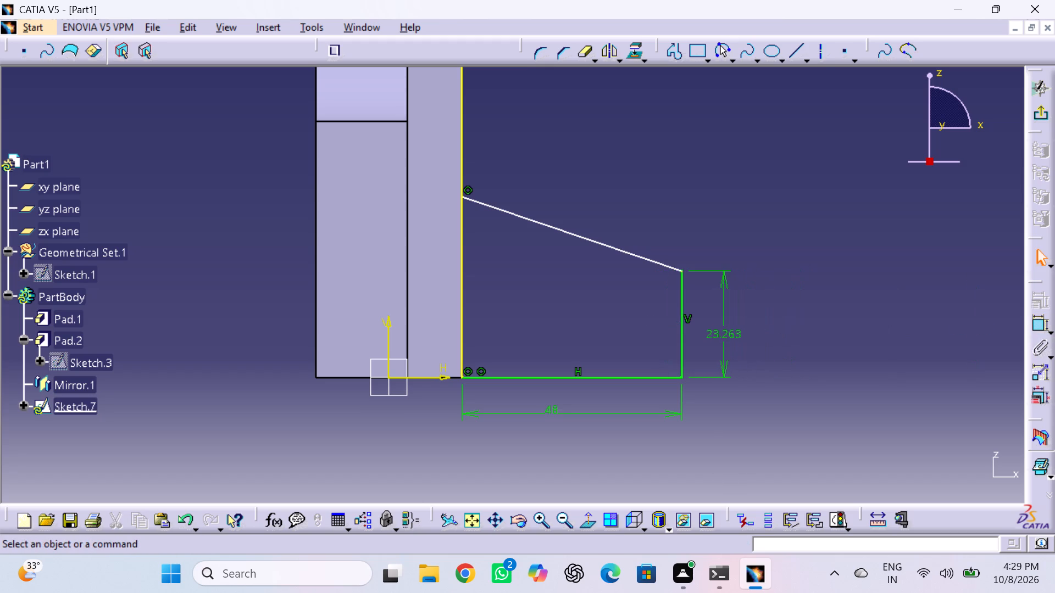
{"action": "double_click", "coordinate": [723, 333]}
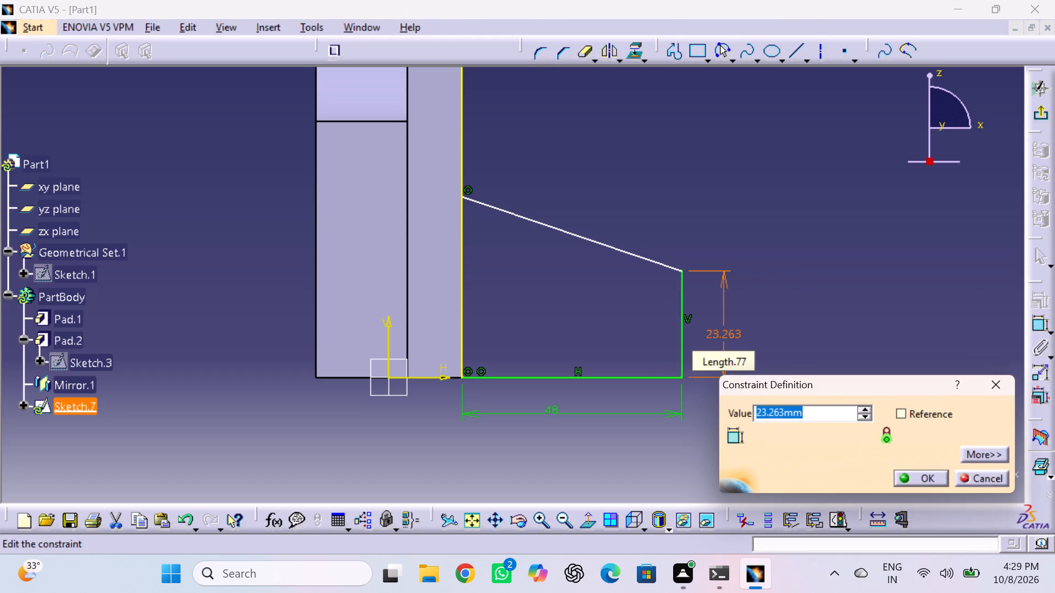
{"action": "type", "text": "32"}
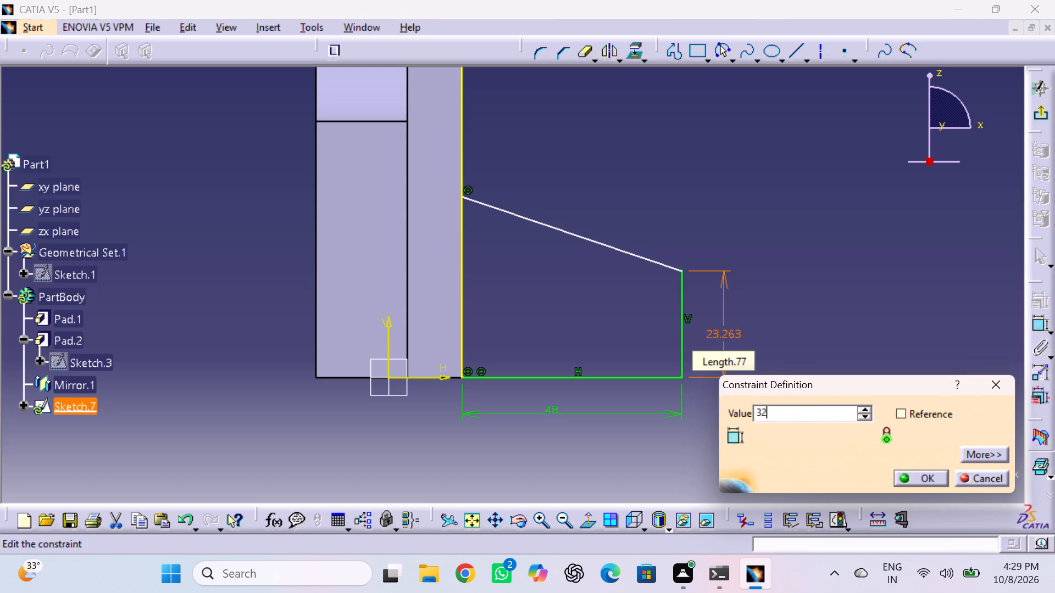
{"action": "key", "text": "Return"}
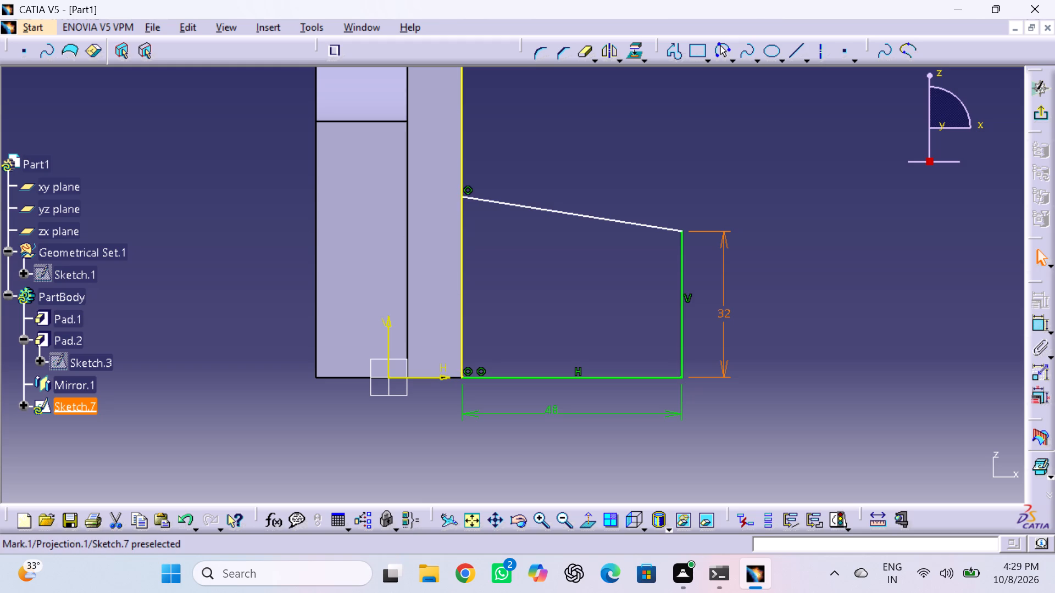
Dimension the height from the base line's inner endpoint to the sloped line's upper endpoint and set it to 48 mm.
{"action": "left_click", "coordinate": [463, 198]}
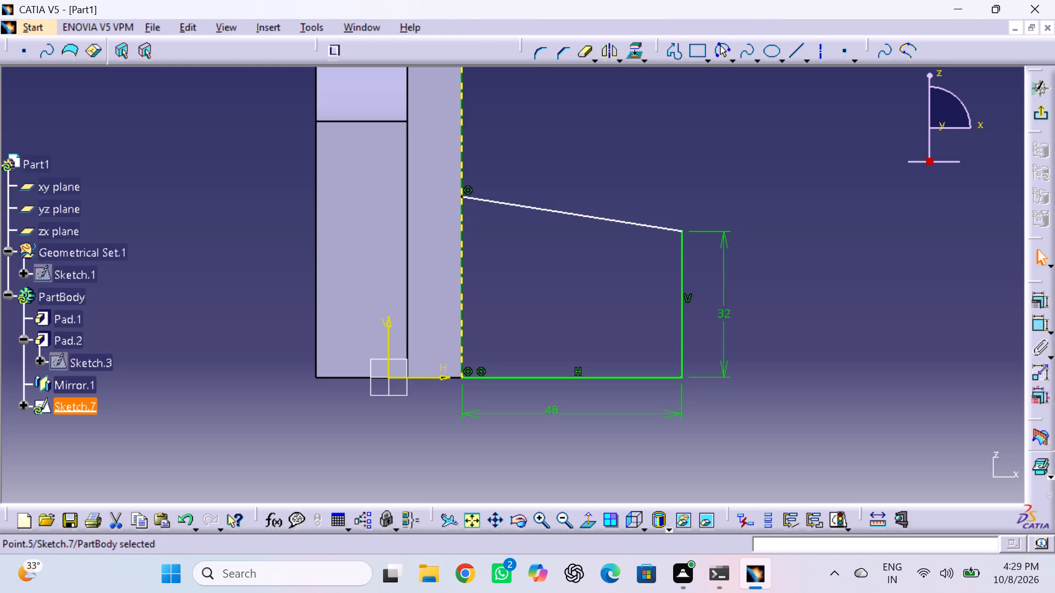
{"action": "left_click", "coordinate": [1042, 325]}
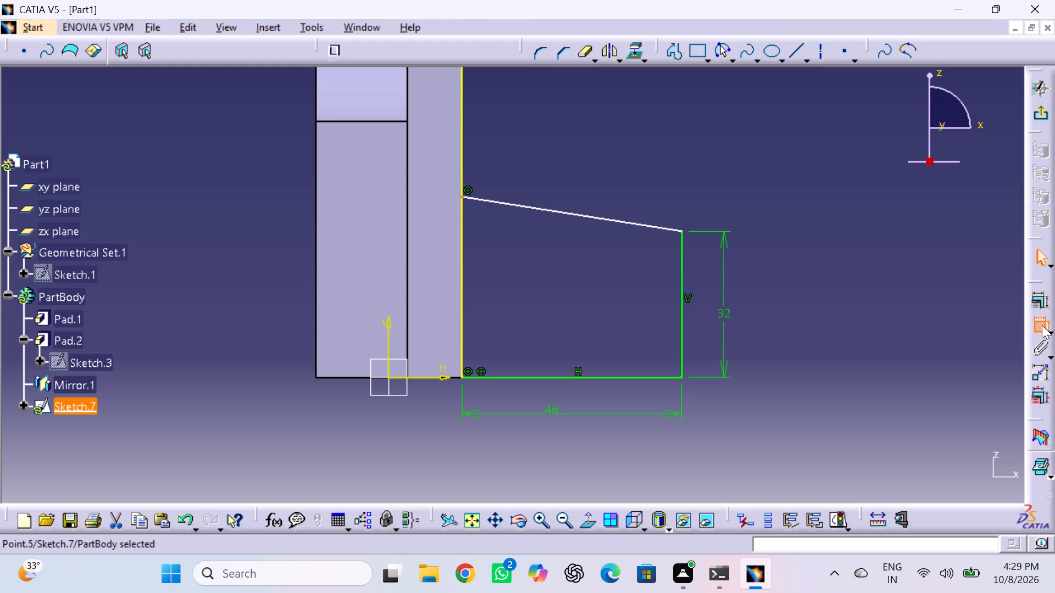
{"action": "left_click", "coordinate": [463, 377]}
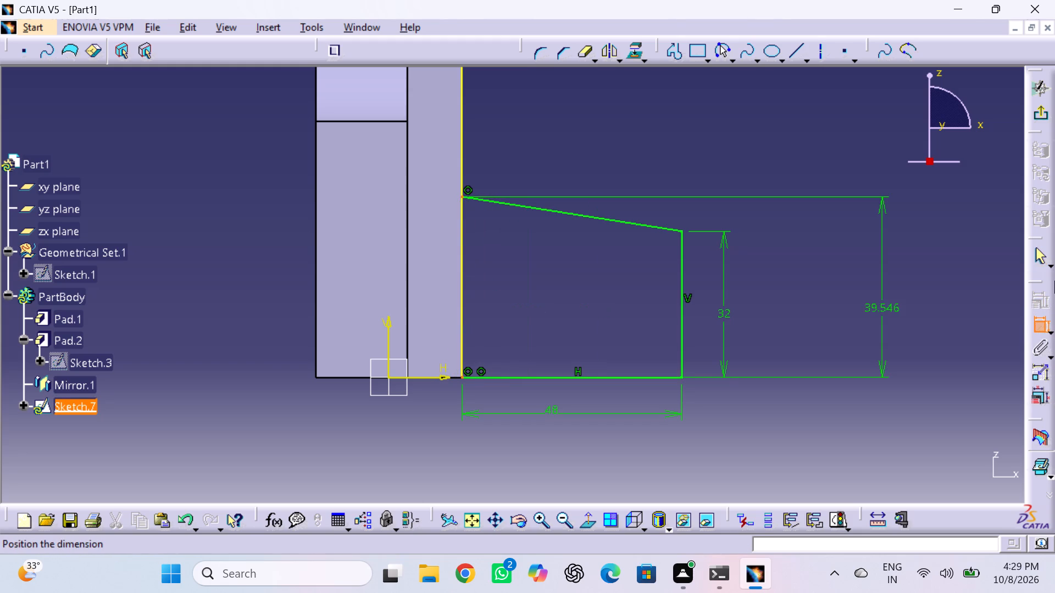
{"action": "left_click", "coordinate": [288, 298]}
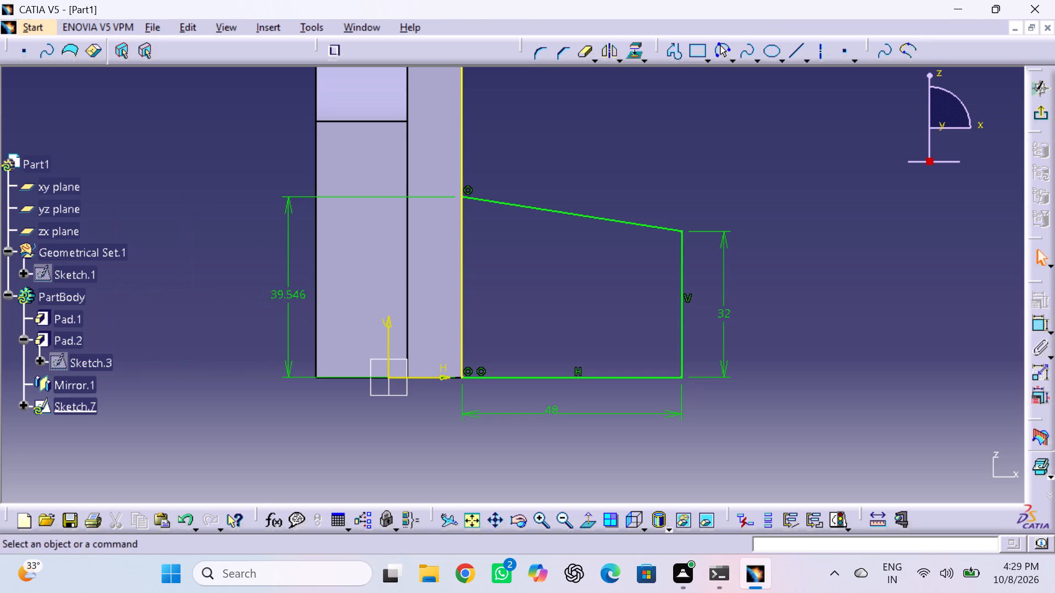
{"action": "double_click", "coordinate": [288, 295]}
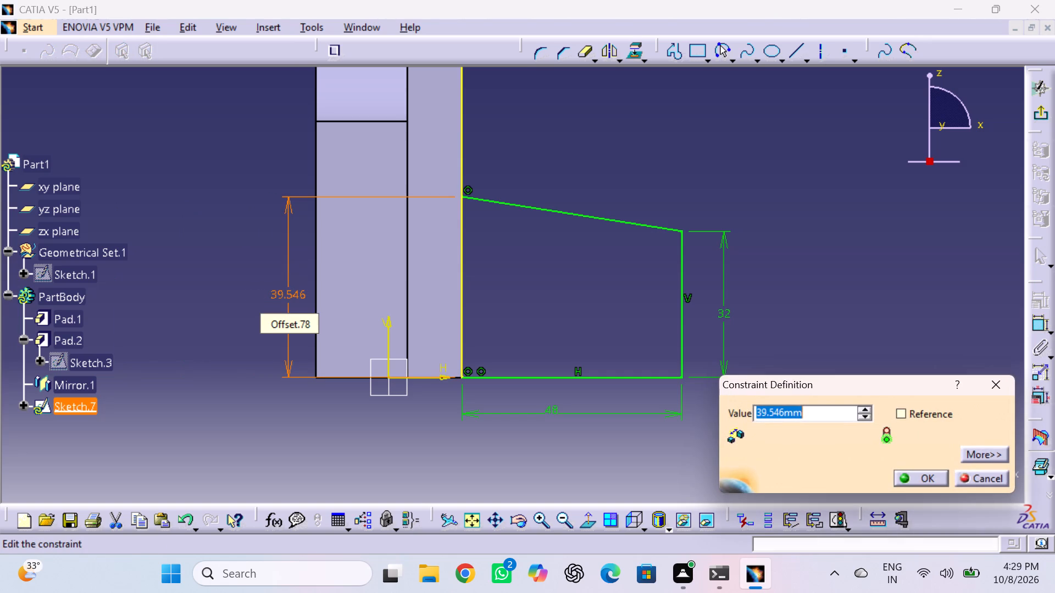
{"action": "key", "text": "4"}
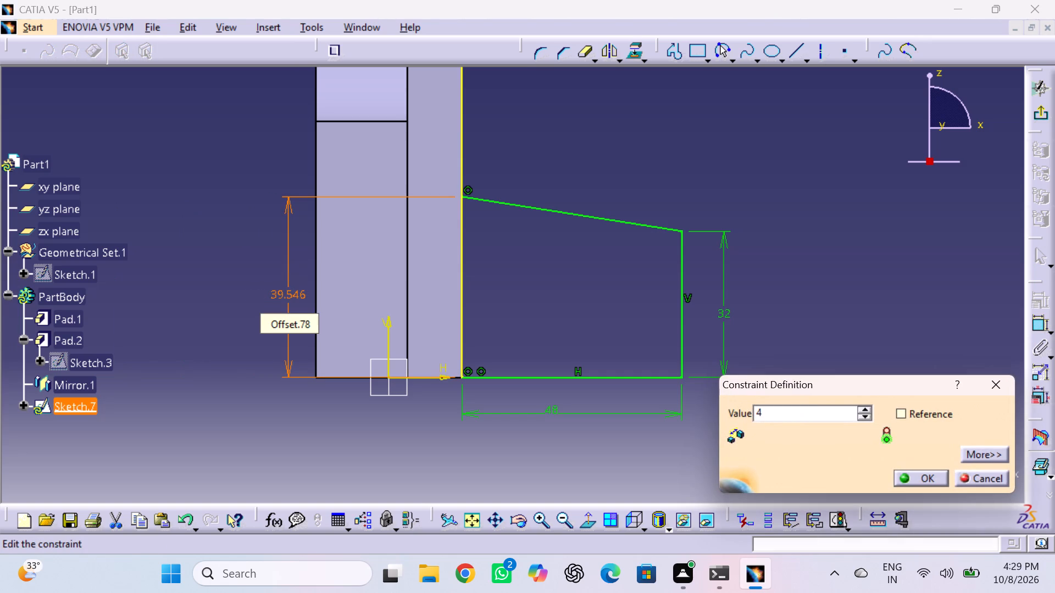
{"action": "key", "text": "8"}
{"action": "key", "text": "Return"}
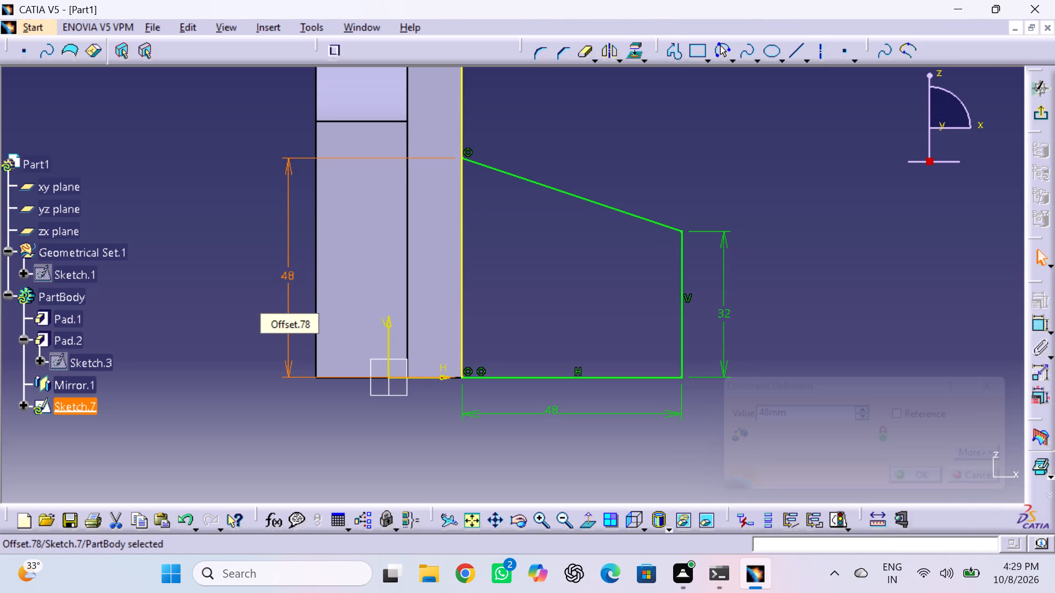
{"action": "left_click", "coordinate": [853, 303]}
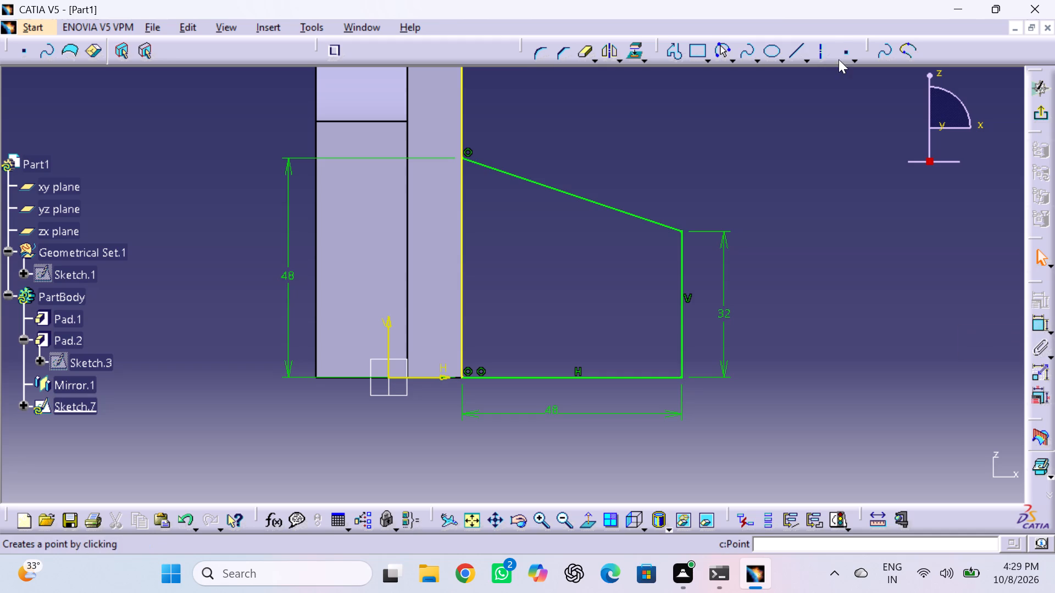
Draw a three-point arc of about 16 mm radius bulging outward between the outer vertical line's top and bottom endpoints.
{"action": "double_click", "coordinate": [718, 51]}
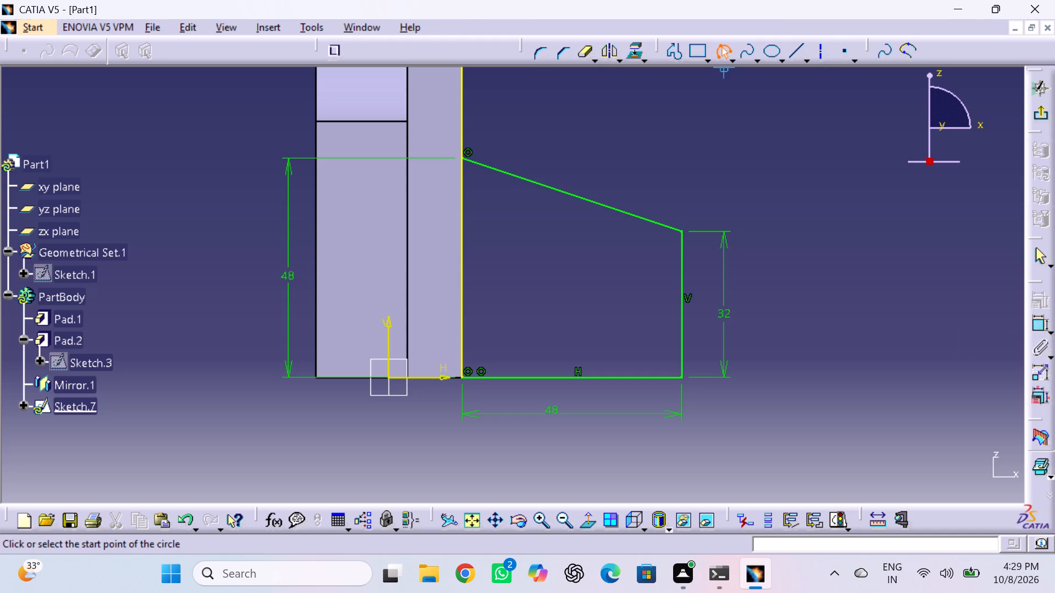
{"action": "triple_click", "coordinate": [682, 232]}
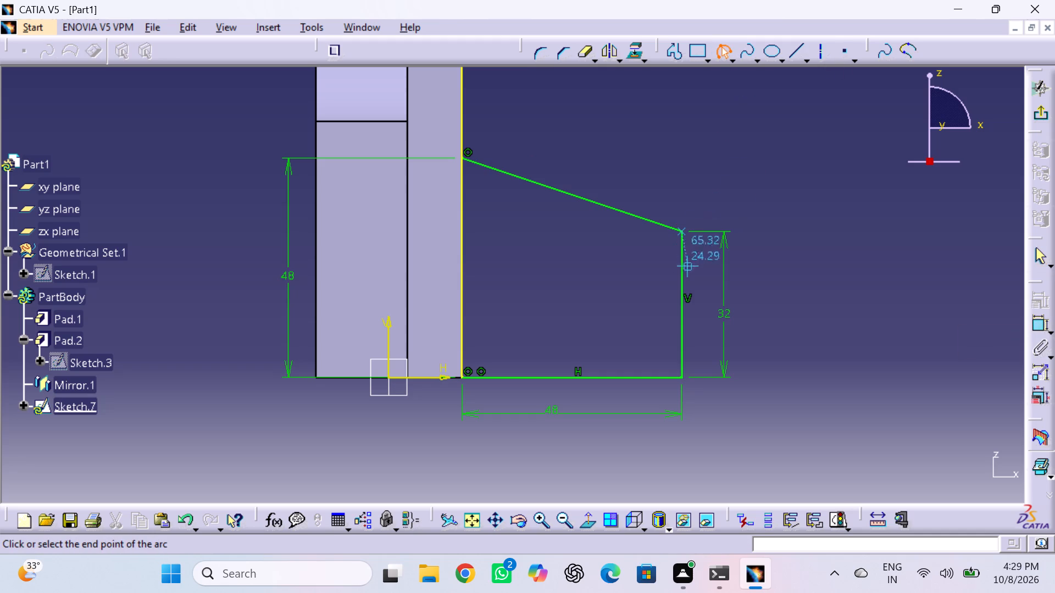
{"action": "left_click", "coordinate": [679, 376]}
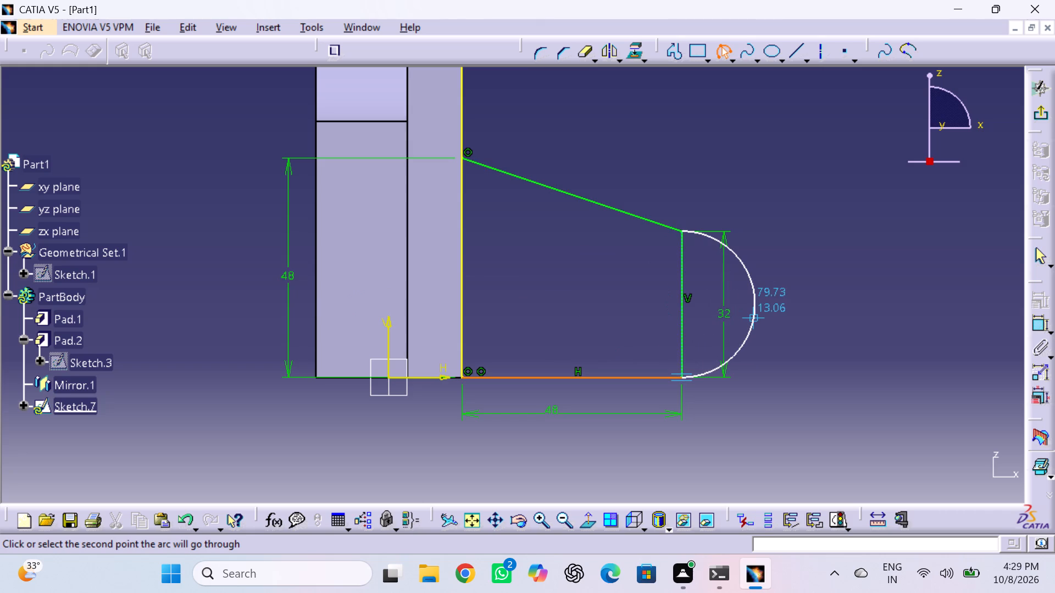
{"action": "left_click", "coordinate": [757, 318]}
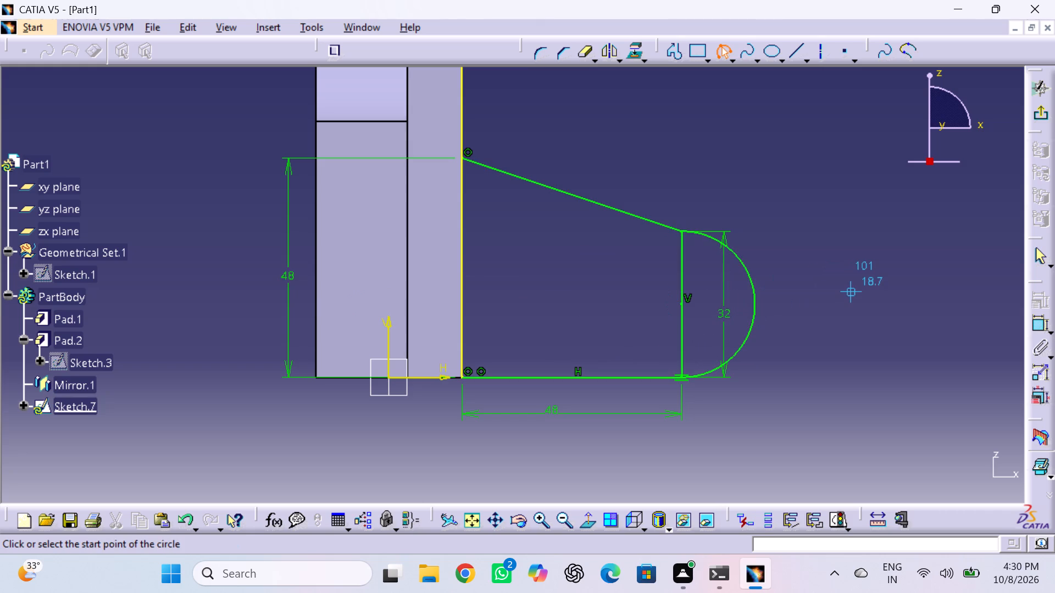
{"action": "left_click", "coordinate": [851, 292]}
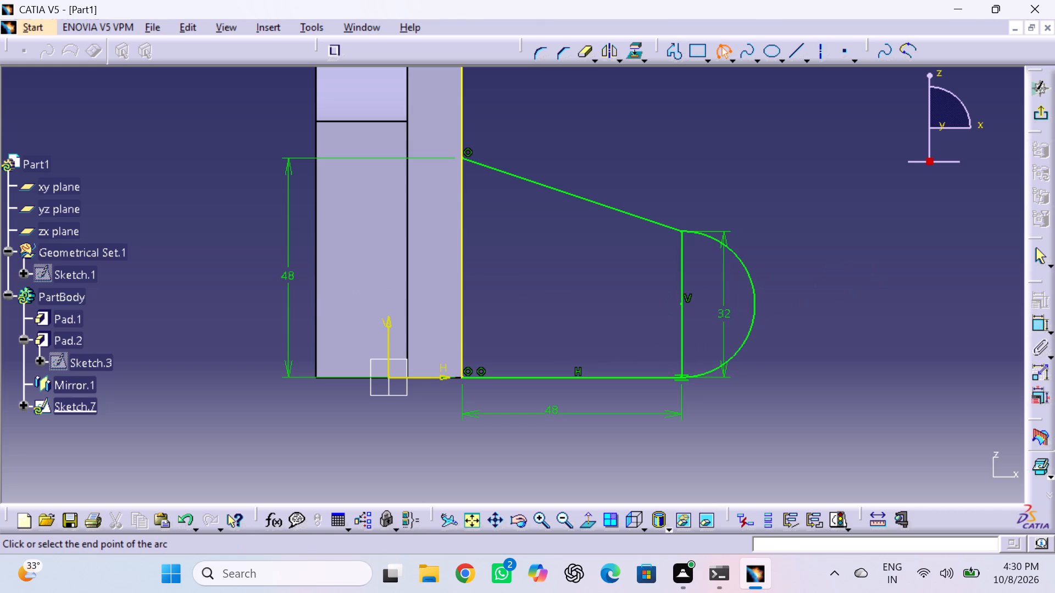
{"action": "key", "text": "Escape"}
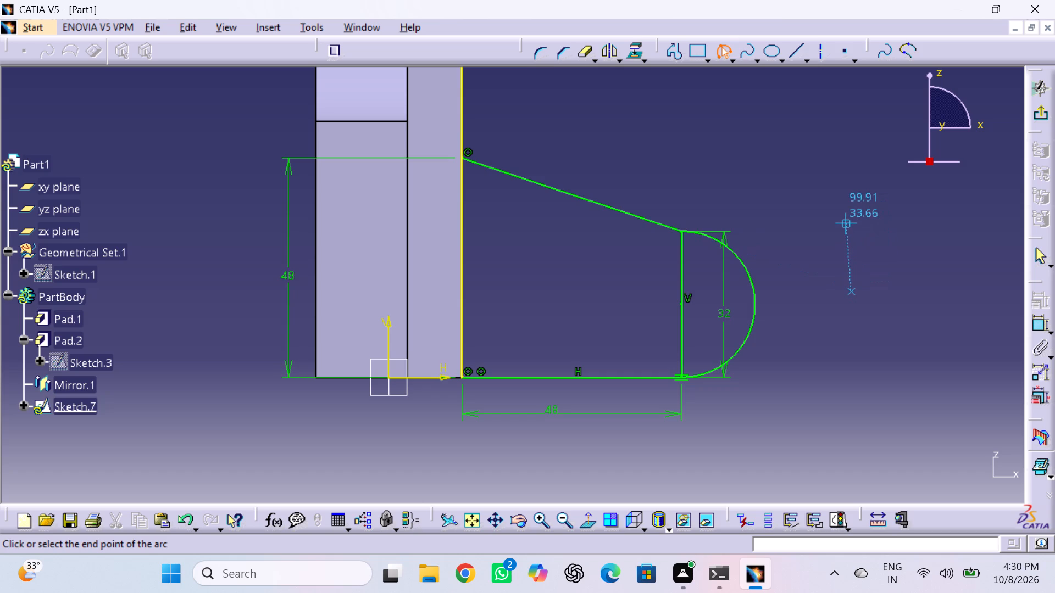
{"action": "key", "text": "Escape"}
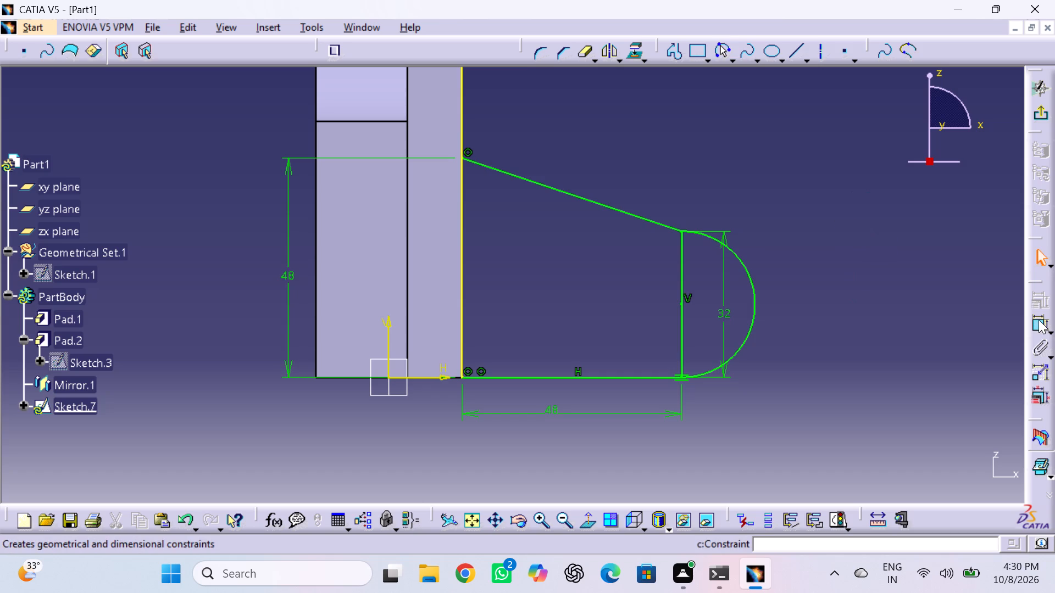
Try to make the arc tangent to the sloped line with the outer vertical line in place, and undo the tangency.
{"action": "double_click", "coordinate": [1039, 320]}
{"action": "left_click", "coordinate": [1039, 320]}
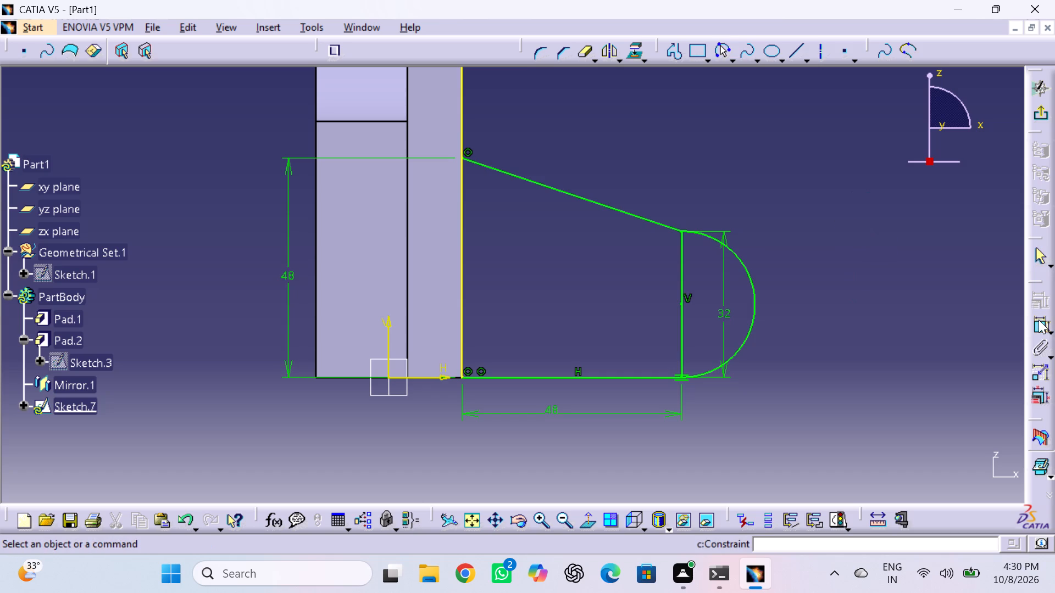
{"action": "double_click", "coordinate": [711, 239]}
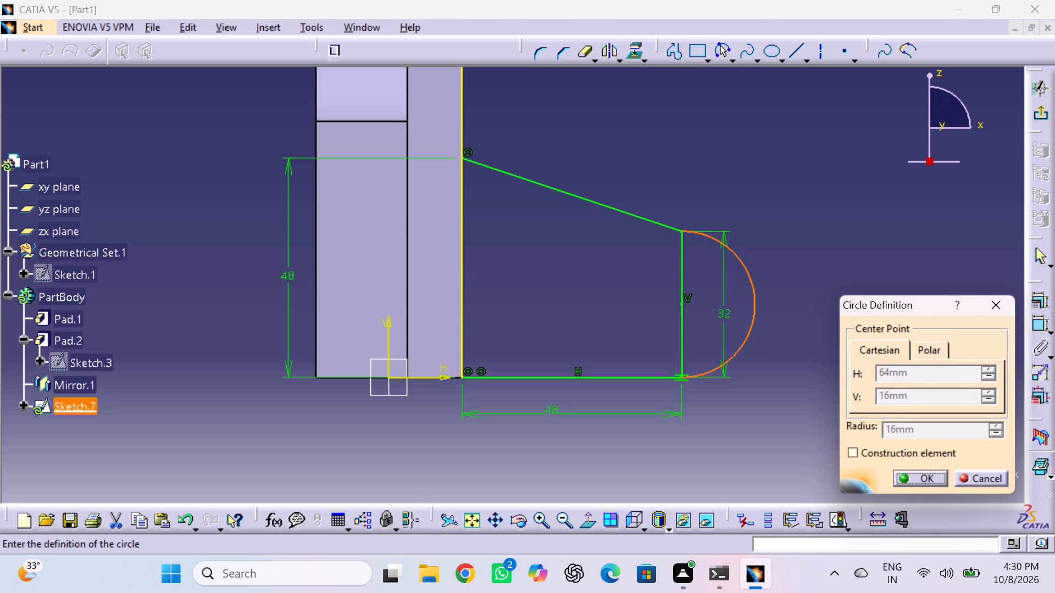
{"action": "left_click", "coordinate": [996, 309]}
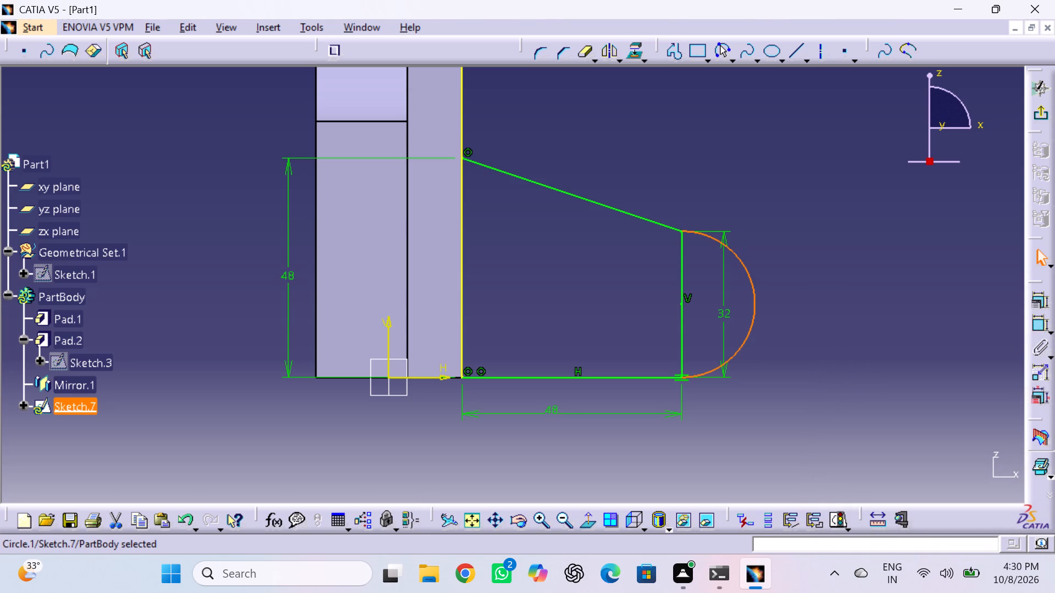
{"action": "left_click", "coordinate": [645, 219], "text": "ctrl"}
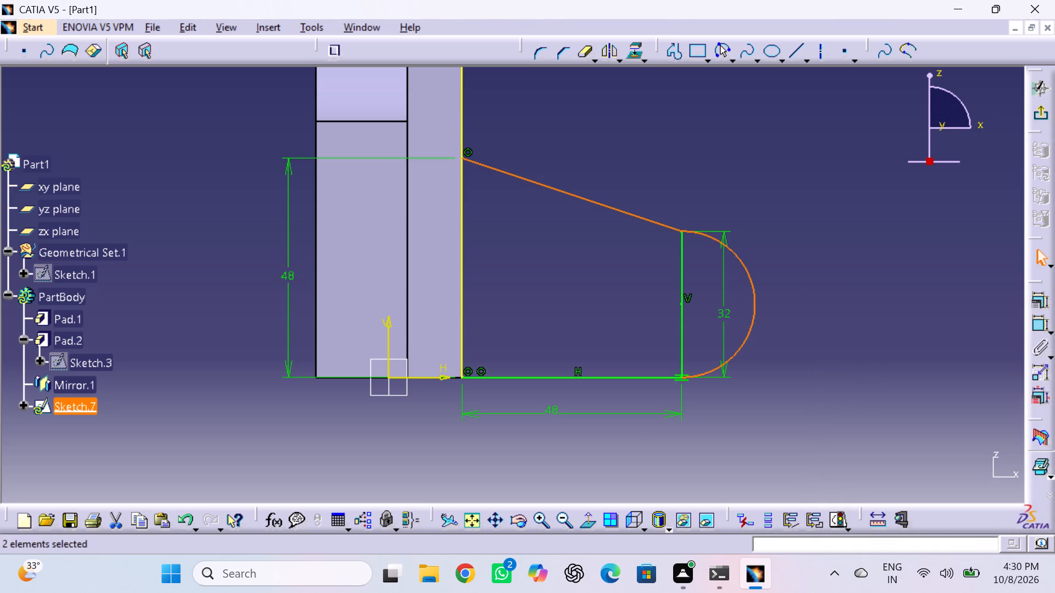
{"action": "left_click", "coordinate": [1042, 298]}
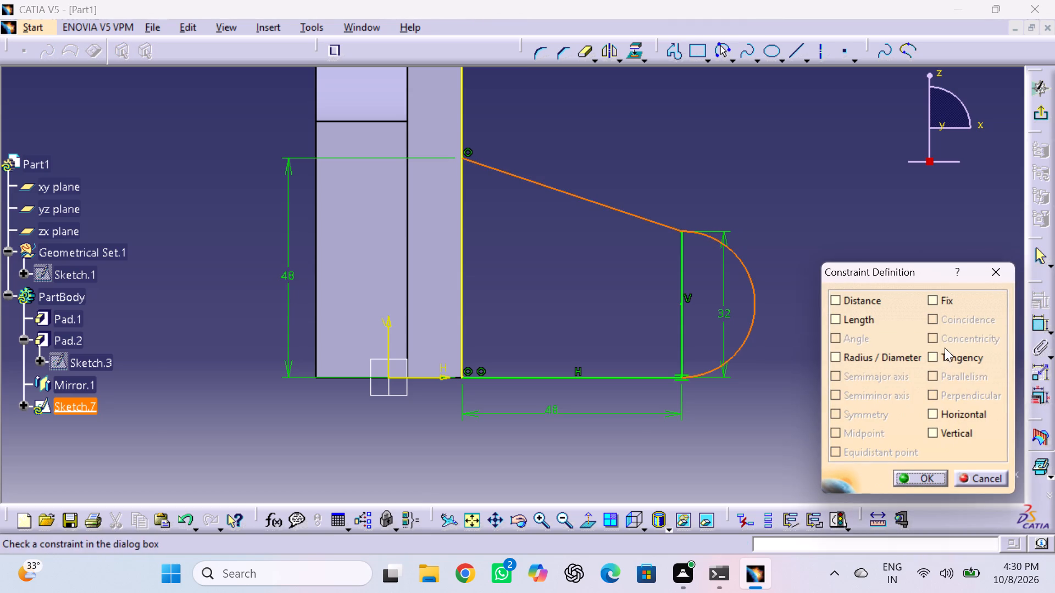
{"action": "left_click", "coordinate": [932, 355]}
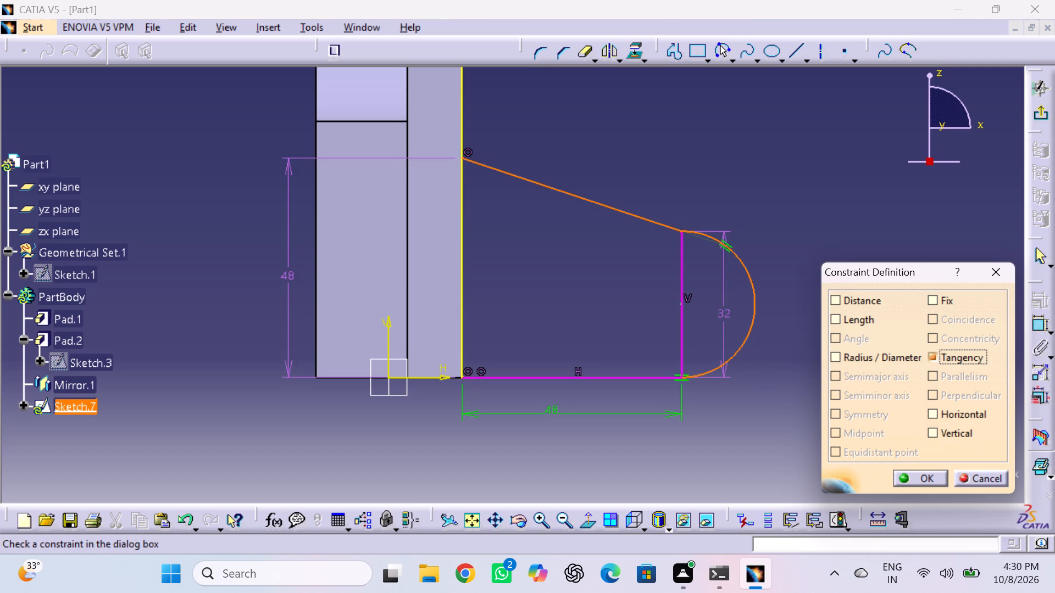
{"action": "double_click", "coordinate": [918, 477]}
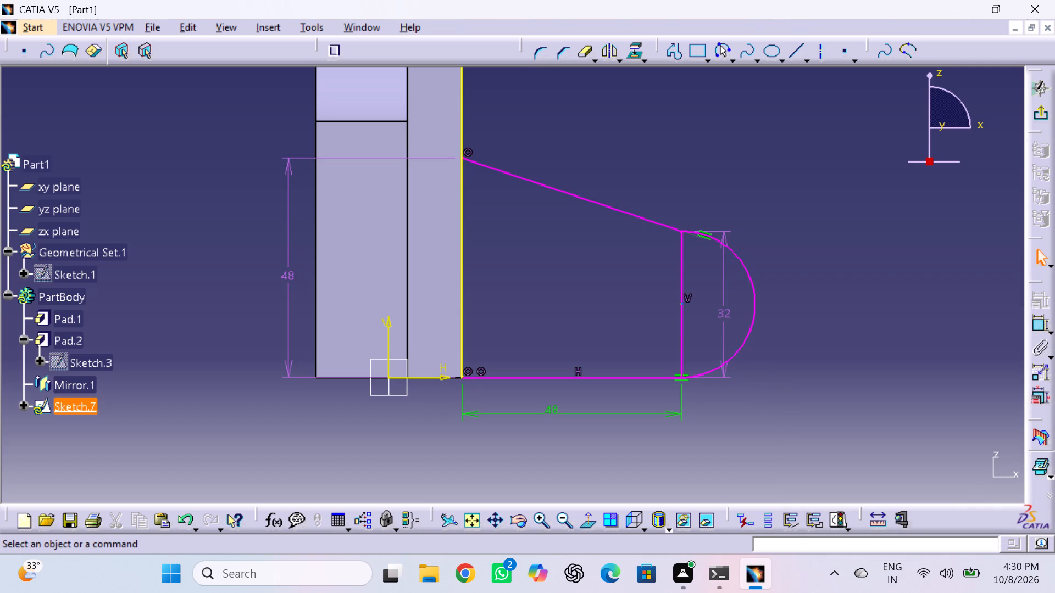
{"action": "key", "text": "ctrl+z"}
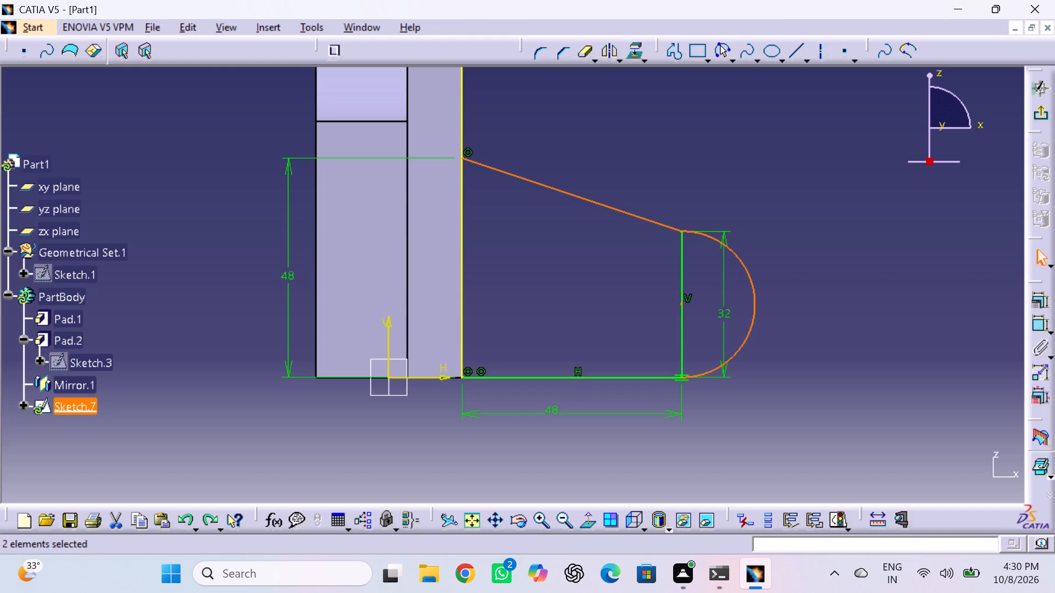
Delete the profile's outer vertical line between the arc's endpoints.
{"action": "left_click", "coordinate": [680, 304]}
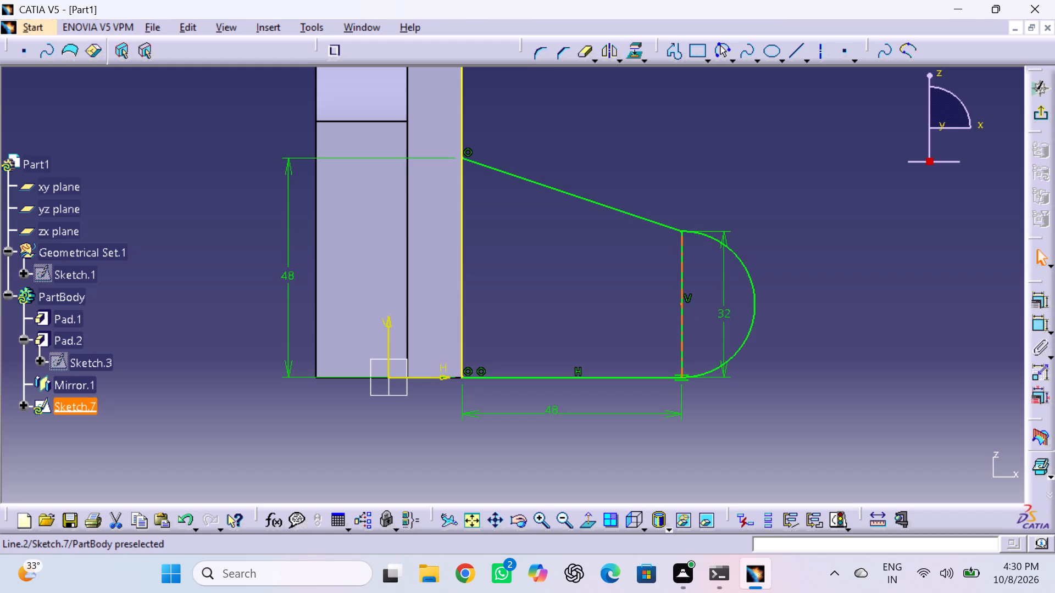
{"action": "left_click", "coordinate": [680, 321]}
{"action": "key", "text": "Delete"}
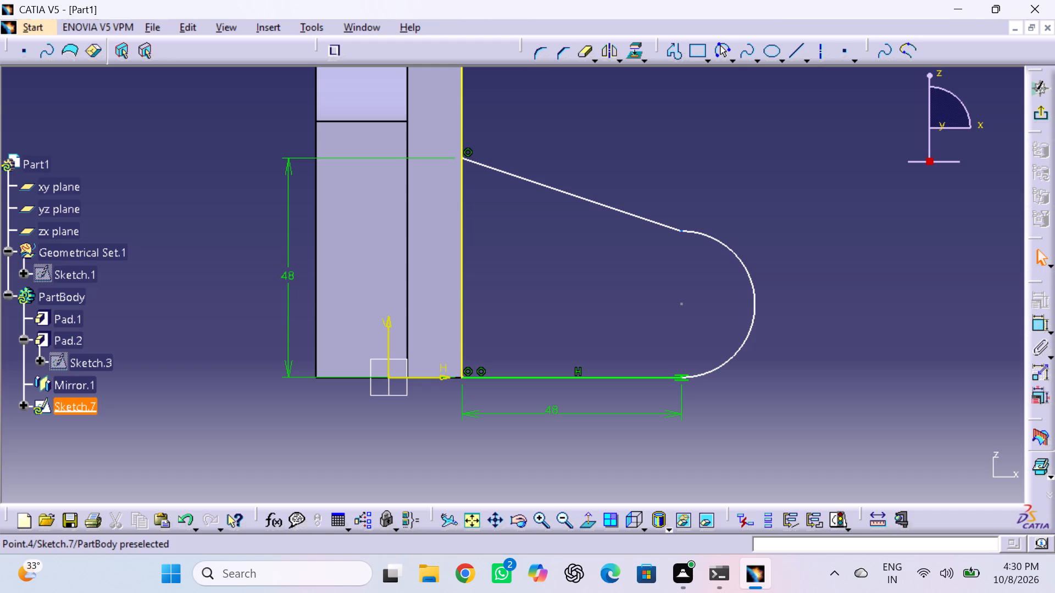
Apply a tangency constraint between the end arc and the sloped top line.
{"action": "left_click", "coordinate": [699, 232]}
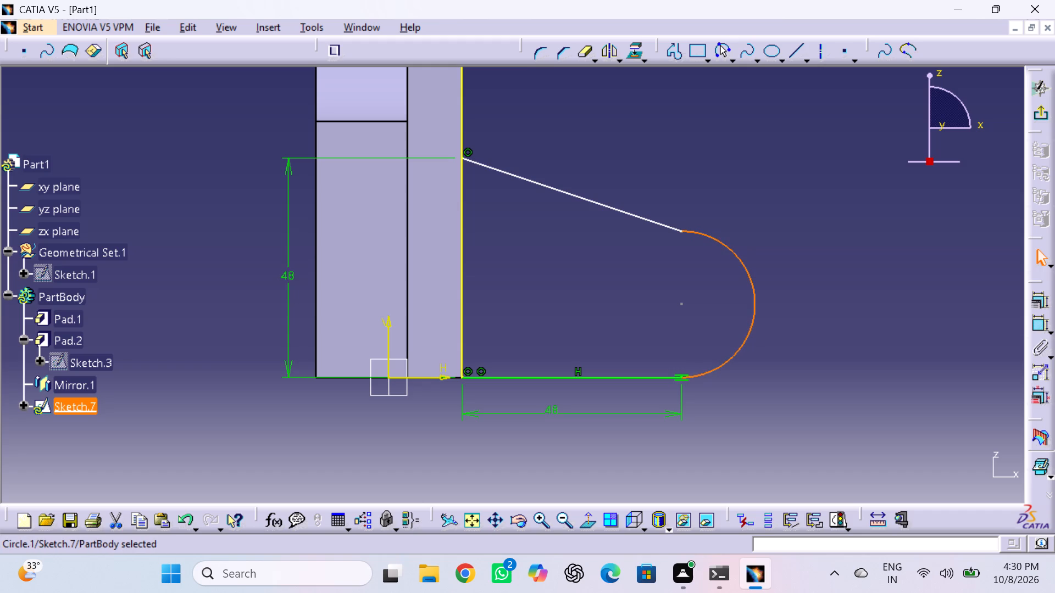
{"action": "left_click", "coordinate": [651, 222], "text": "ctrl"}
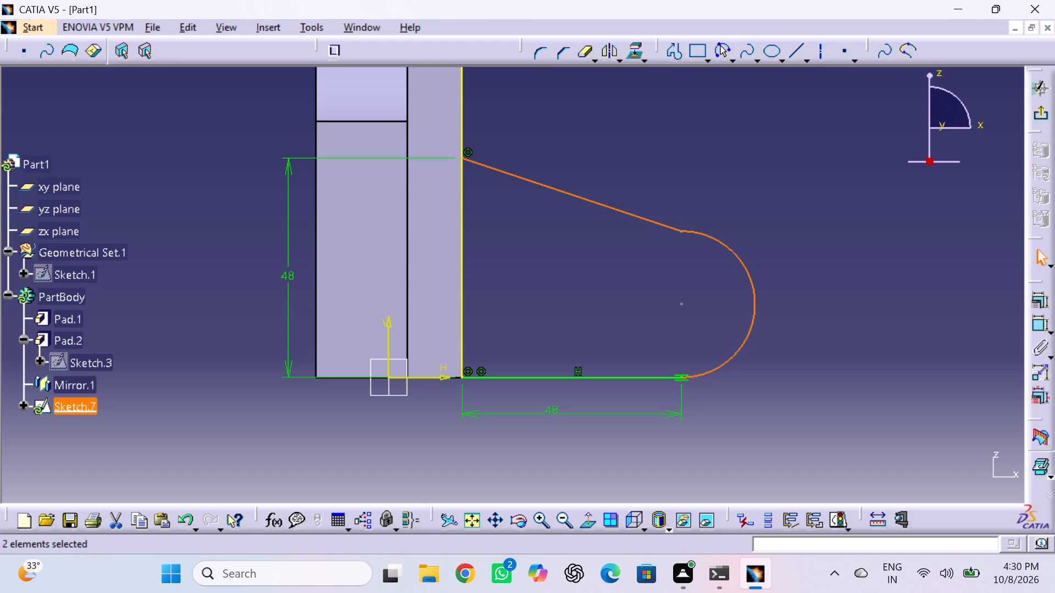
{"action": "left_click", "coordinate": [1037, 294]}
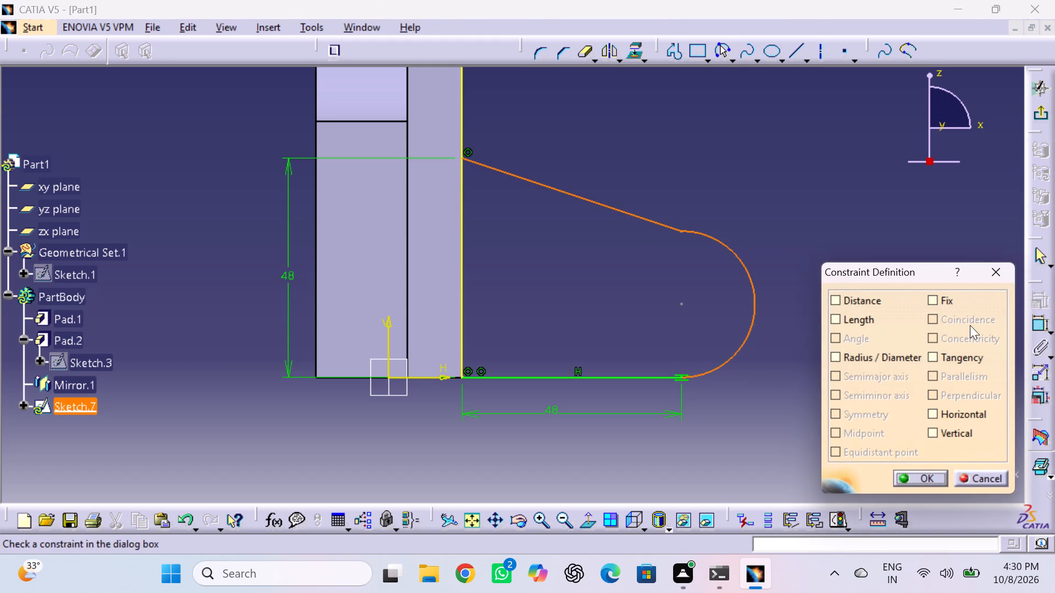
{"action": "left_click", "coordinate": [930, 359]}
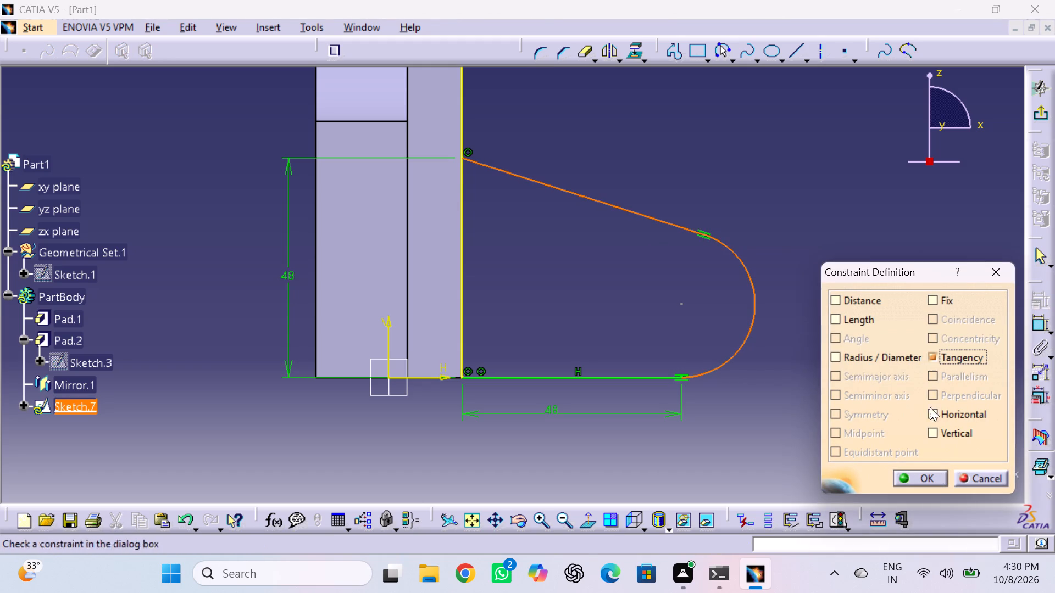
{"action": "left_click", "coordinate": [936, 482]}
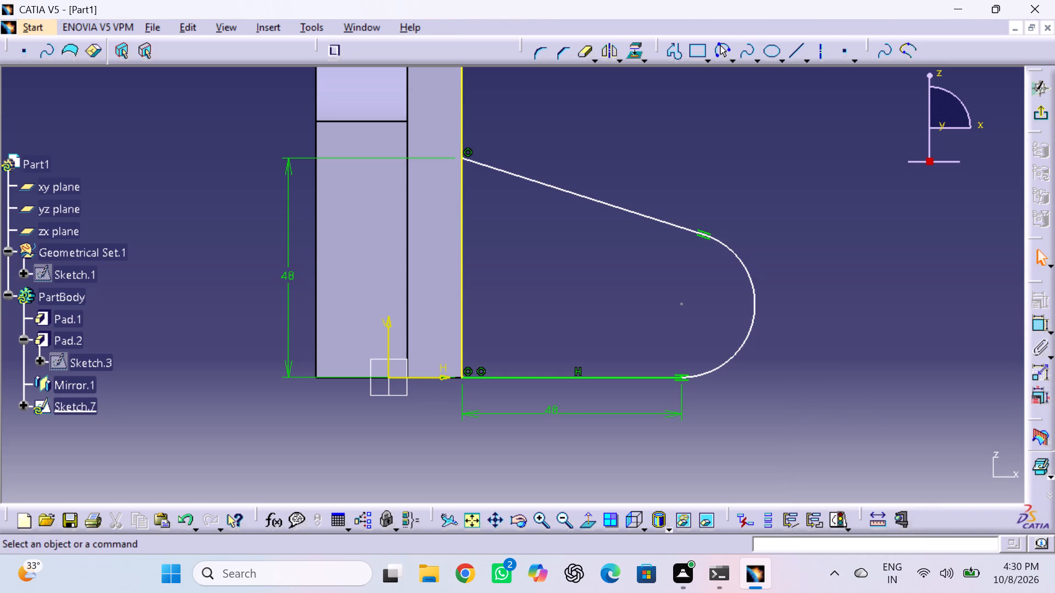
Dimension the end arc's radius.
{"action": "double_click", "coordinate": [1035, 323]}
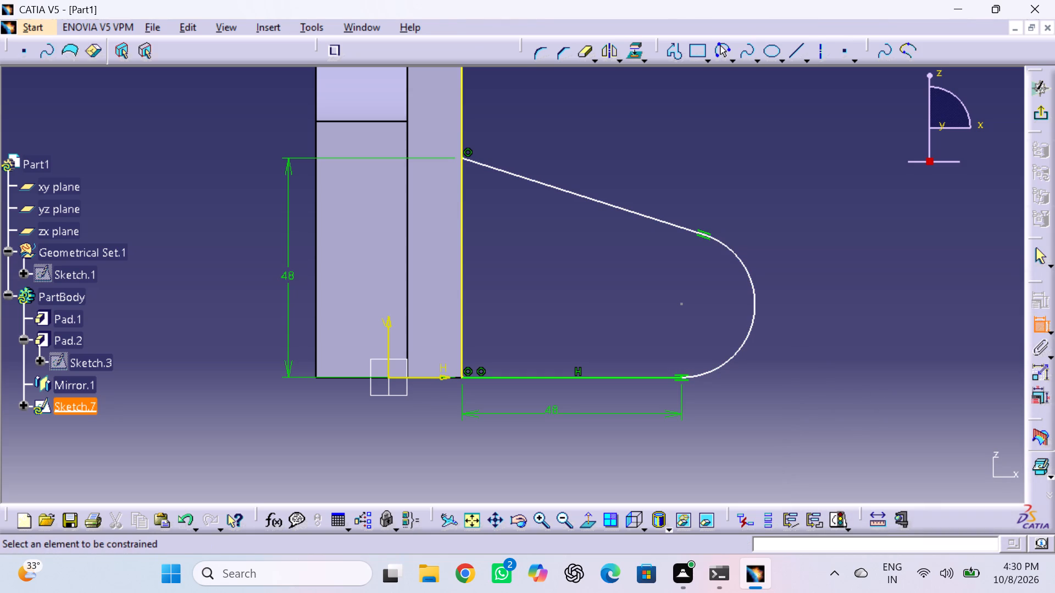
{"action": "left_click", "coordinate": [755, 306]}
{"action": "left_click", "coordinate": [787, 289]}
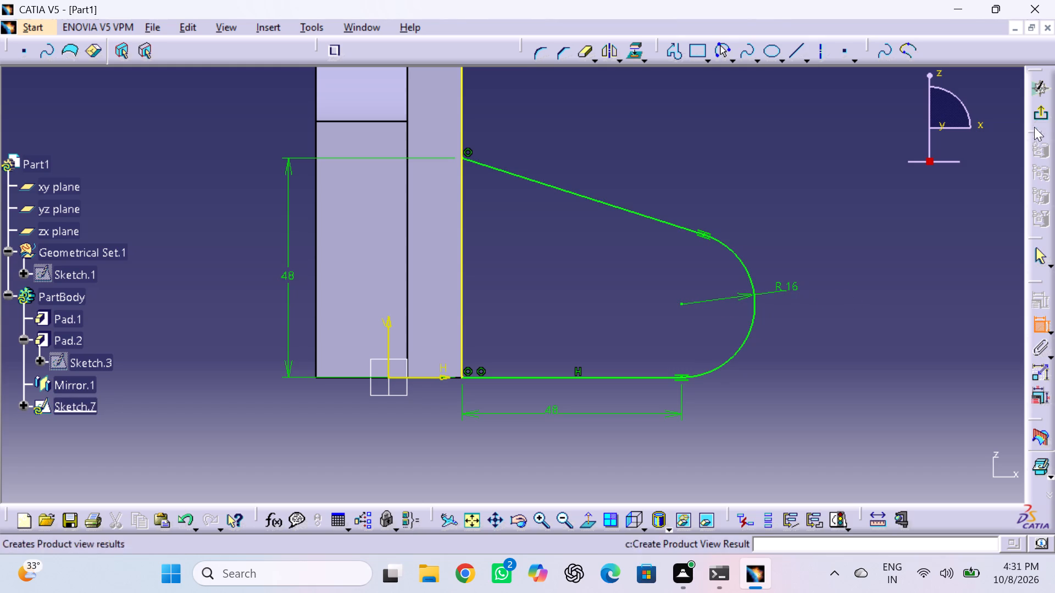
Exit the side-profile sketch and return to the 3D part, leaving nothing selected.
{"action": "left_click", "coordinate": [1040, 111]}
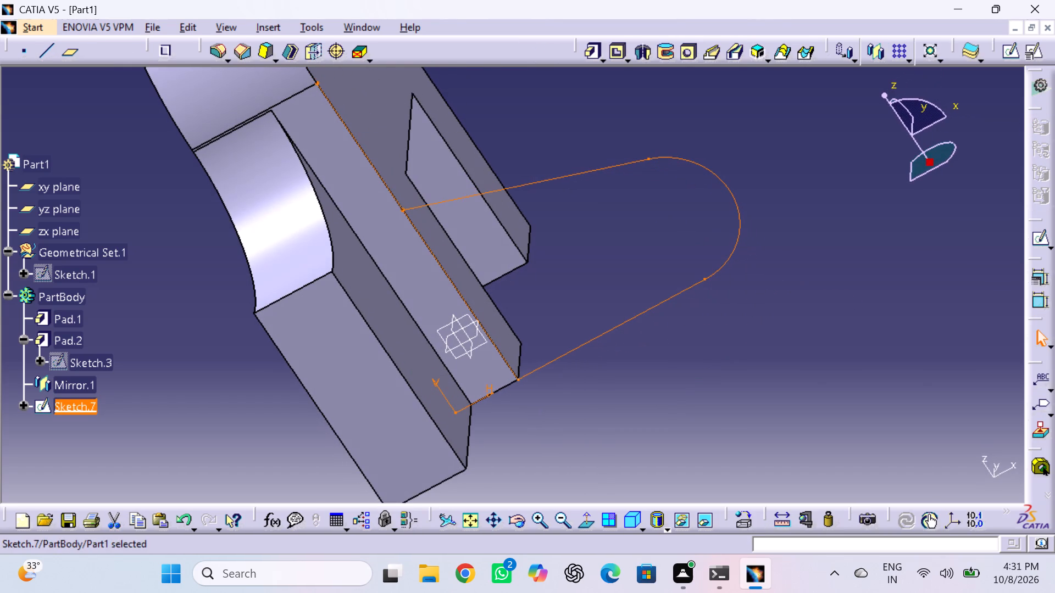
{"action": "left_click", "coordinate": [843, 249]}
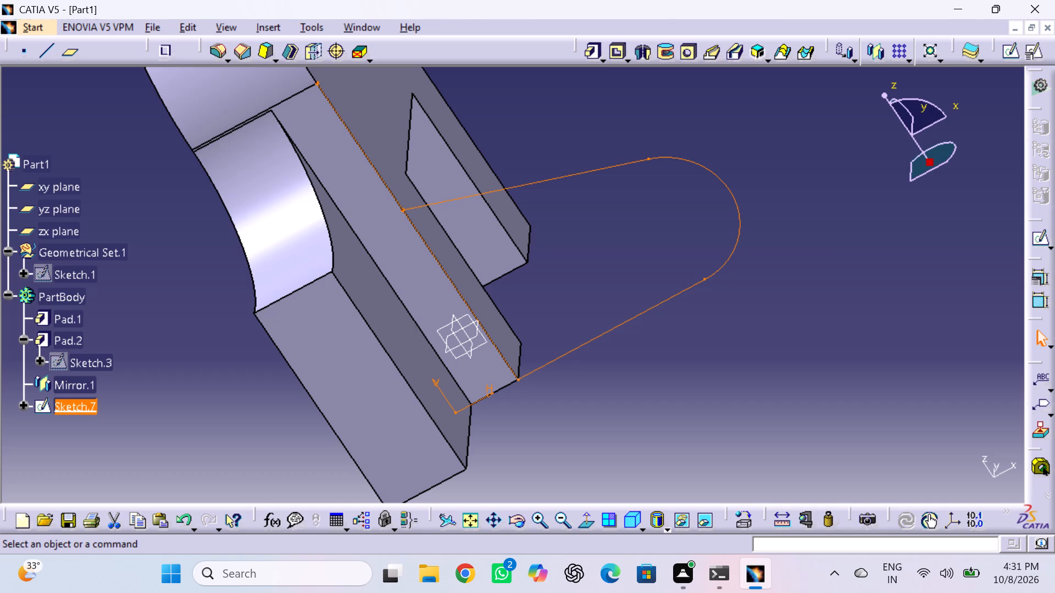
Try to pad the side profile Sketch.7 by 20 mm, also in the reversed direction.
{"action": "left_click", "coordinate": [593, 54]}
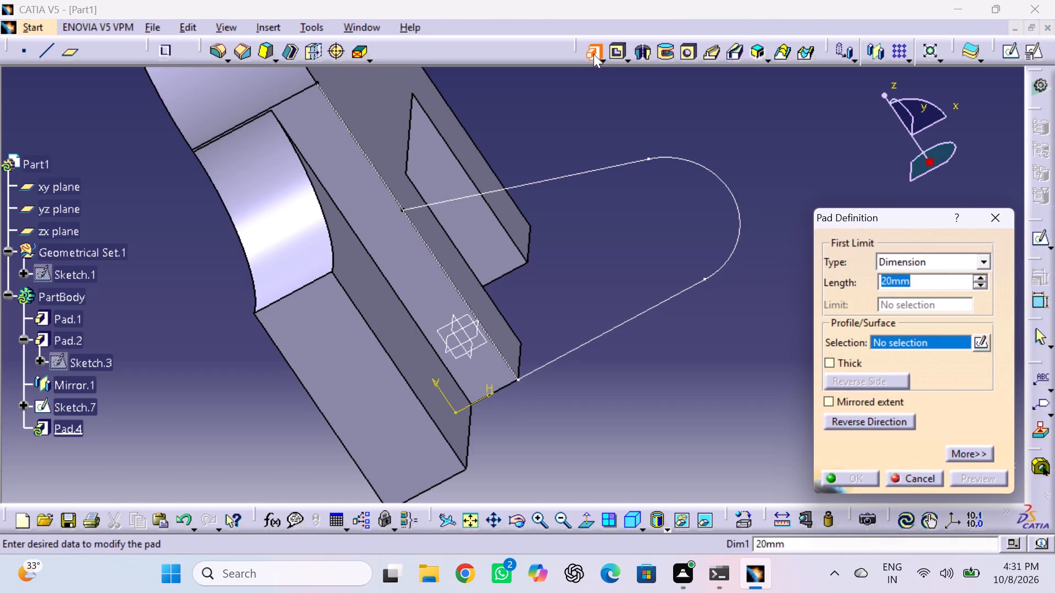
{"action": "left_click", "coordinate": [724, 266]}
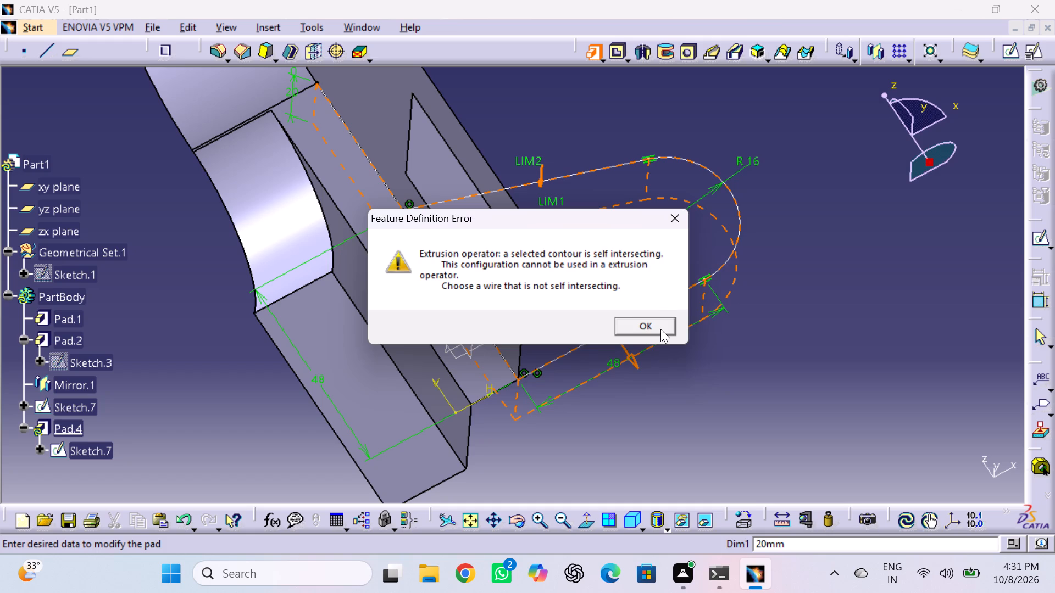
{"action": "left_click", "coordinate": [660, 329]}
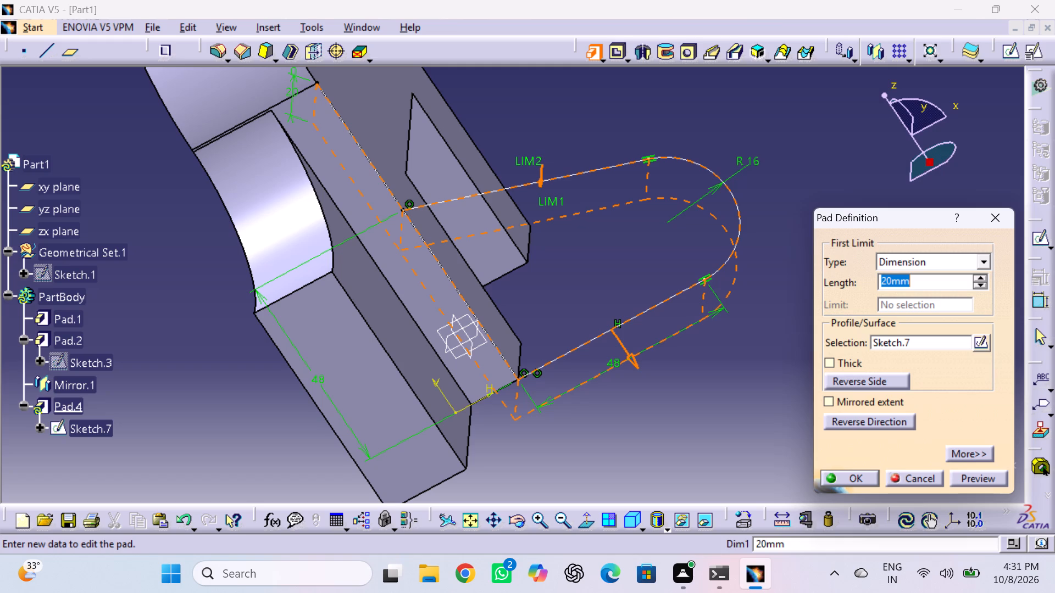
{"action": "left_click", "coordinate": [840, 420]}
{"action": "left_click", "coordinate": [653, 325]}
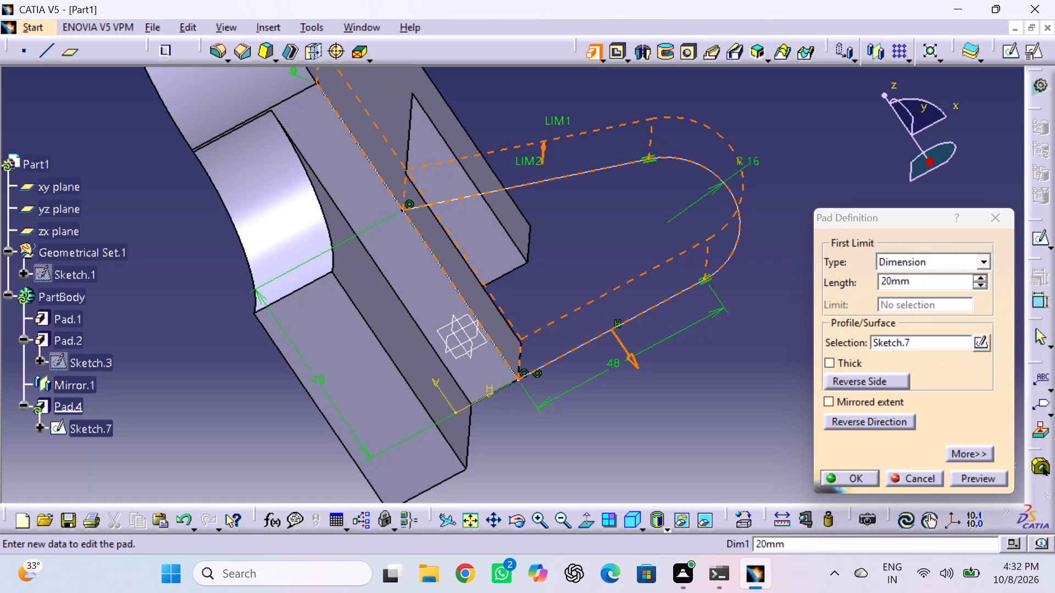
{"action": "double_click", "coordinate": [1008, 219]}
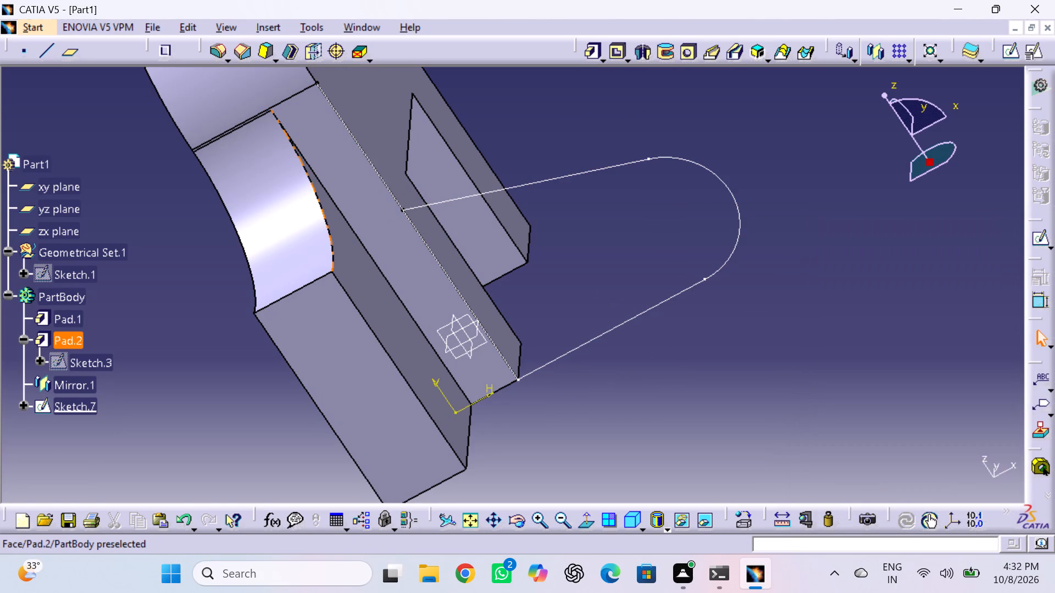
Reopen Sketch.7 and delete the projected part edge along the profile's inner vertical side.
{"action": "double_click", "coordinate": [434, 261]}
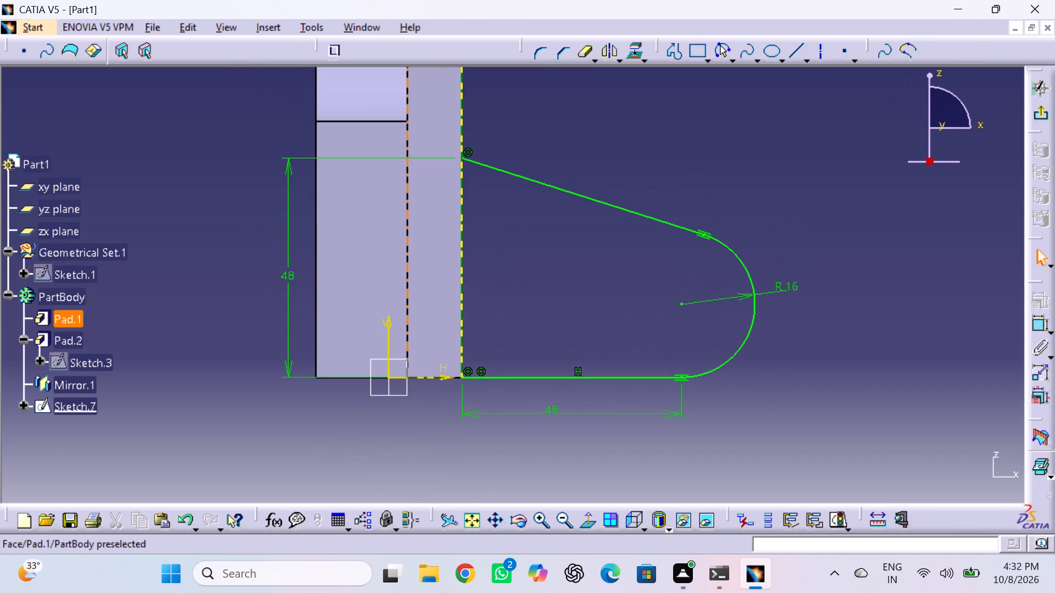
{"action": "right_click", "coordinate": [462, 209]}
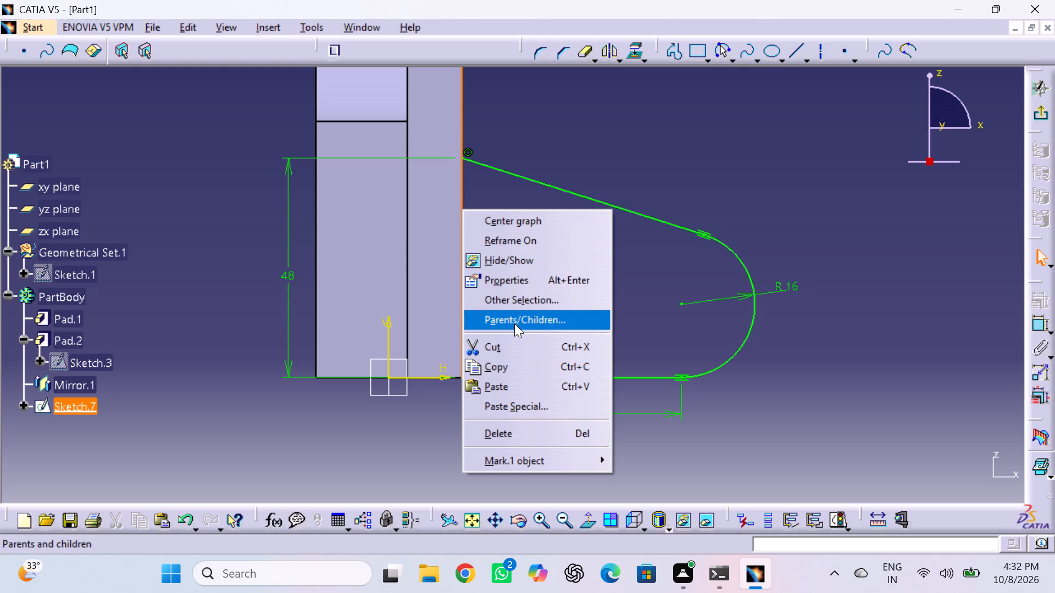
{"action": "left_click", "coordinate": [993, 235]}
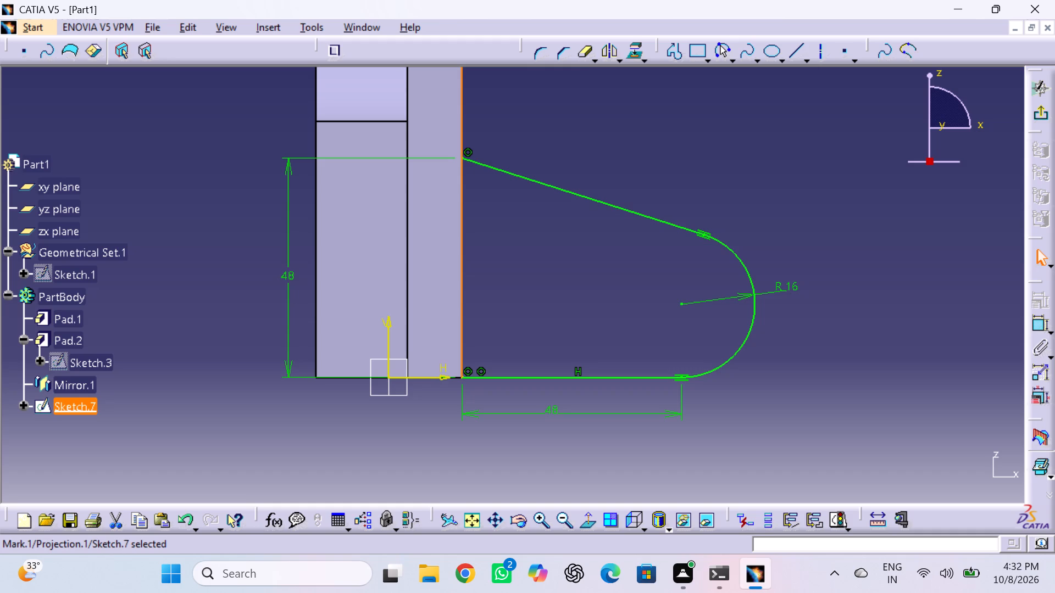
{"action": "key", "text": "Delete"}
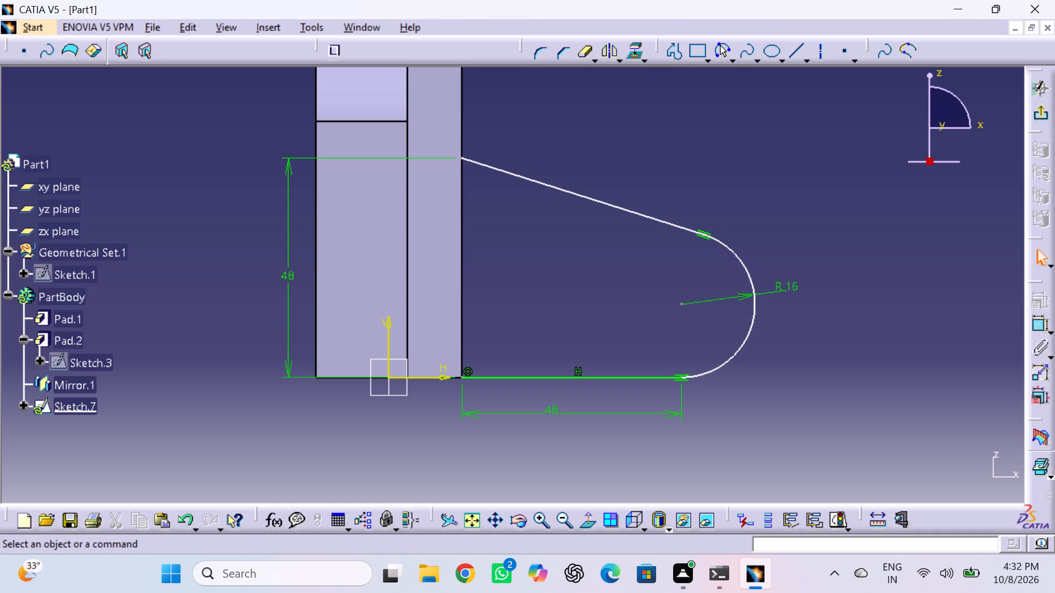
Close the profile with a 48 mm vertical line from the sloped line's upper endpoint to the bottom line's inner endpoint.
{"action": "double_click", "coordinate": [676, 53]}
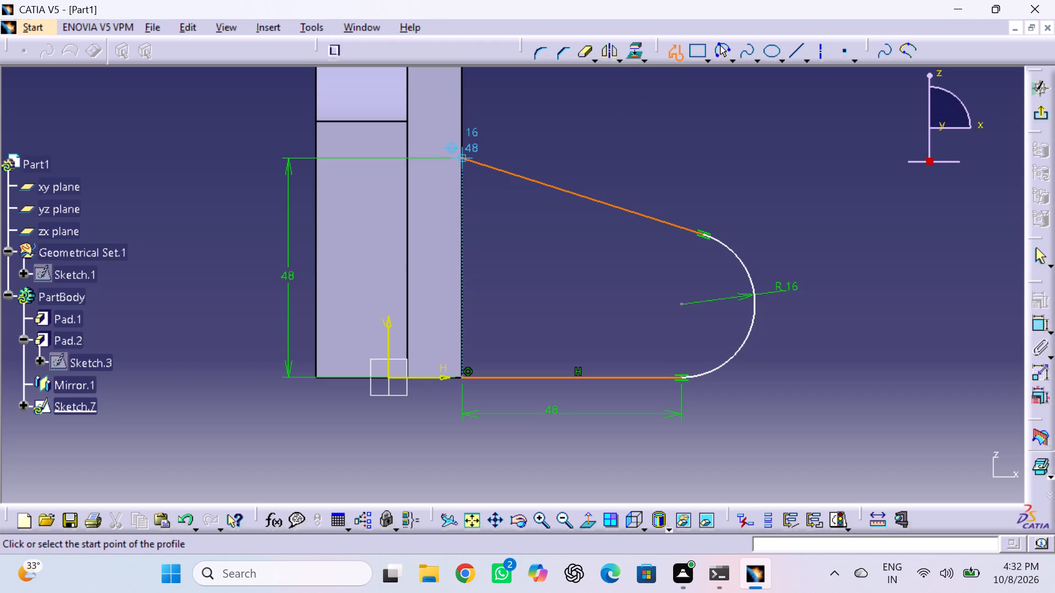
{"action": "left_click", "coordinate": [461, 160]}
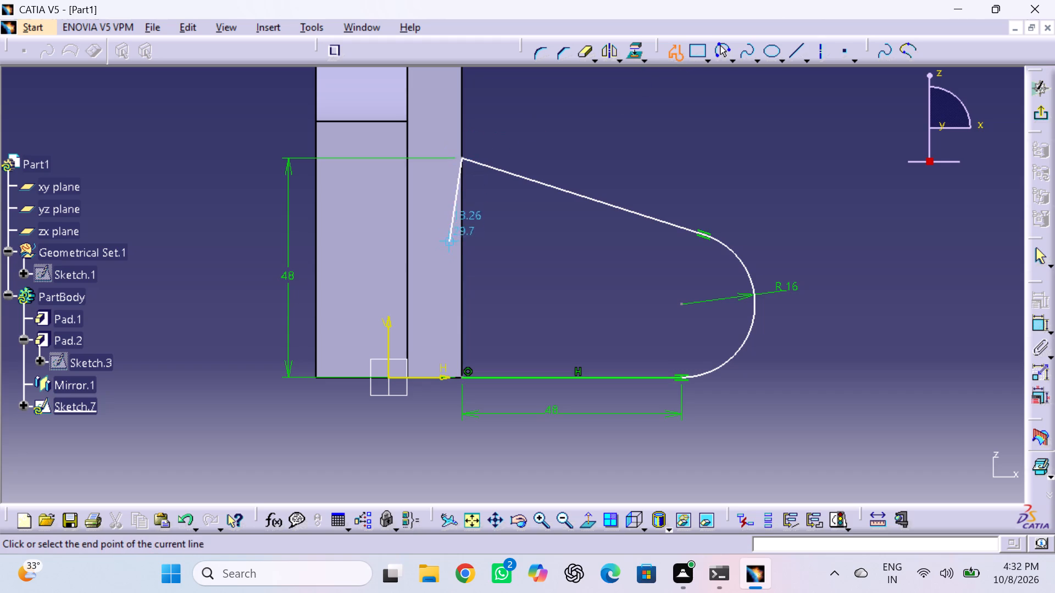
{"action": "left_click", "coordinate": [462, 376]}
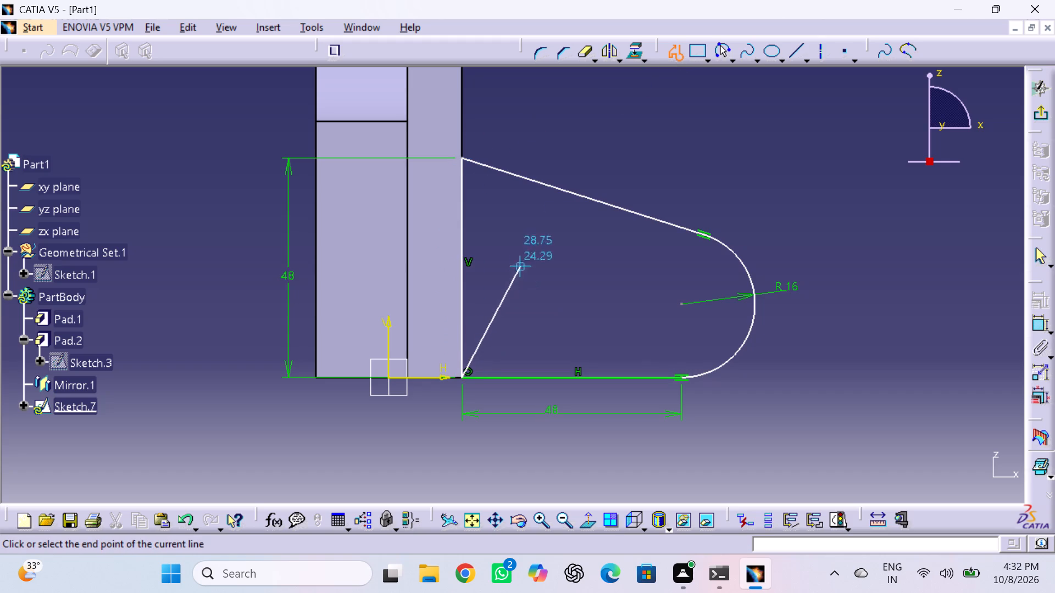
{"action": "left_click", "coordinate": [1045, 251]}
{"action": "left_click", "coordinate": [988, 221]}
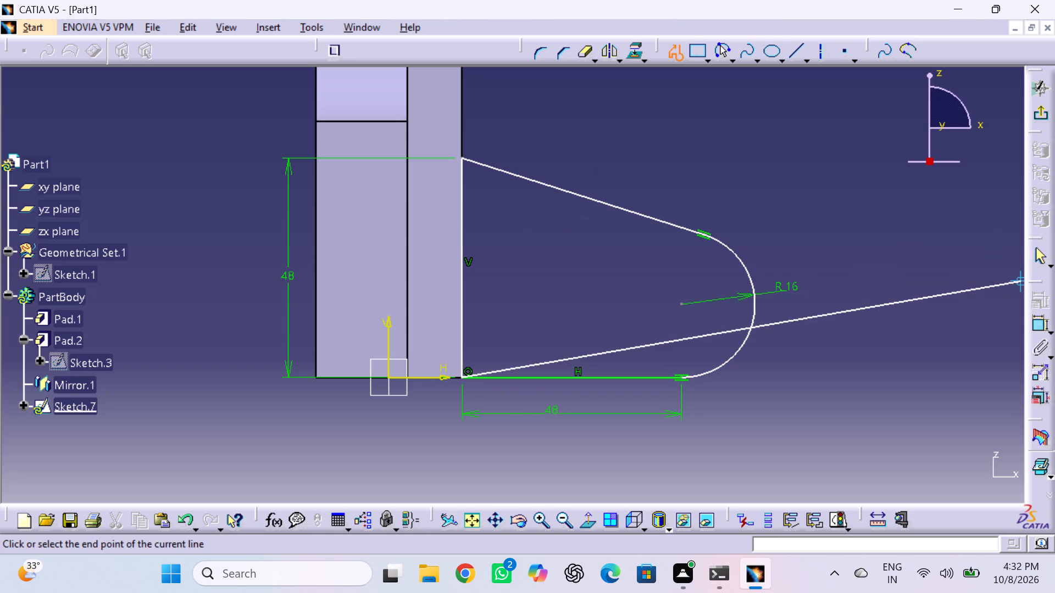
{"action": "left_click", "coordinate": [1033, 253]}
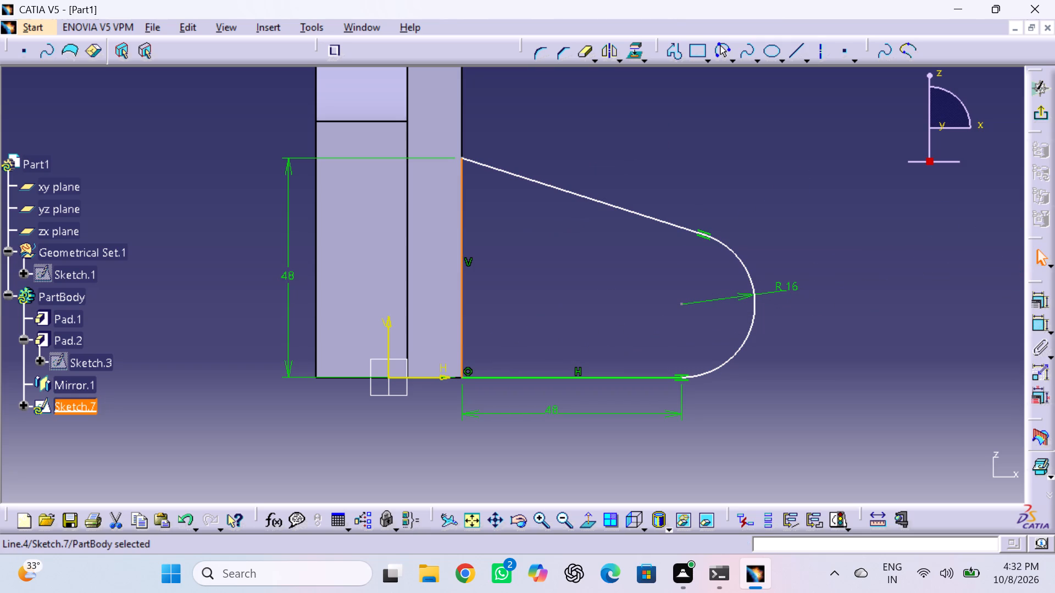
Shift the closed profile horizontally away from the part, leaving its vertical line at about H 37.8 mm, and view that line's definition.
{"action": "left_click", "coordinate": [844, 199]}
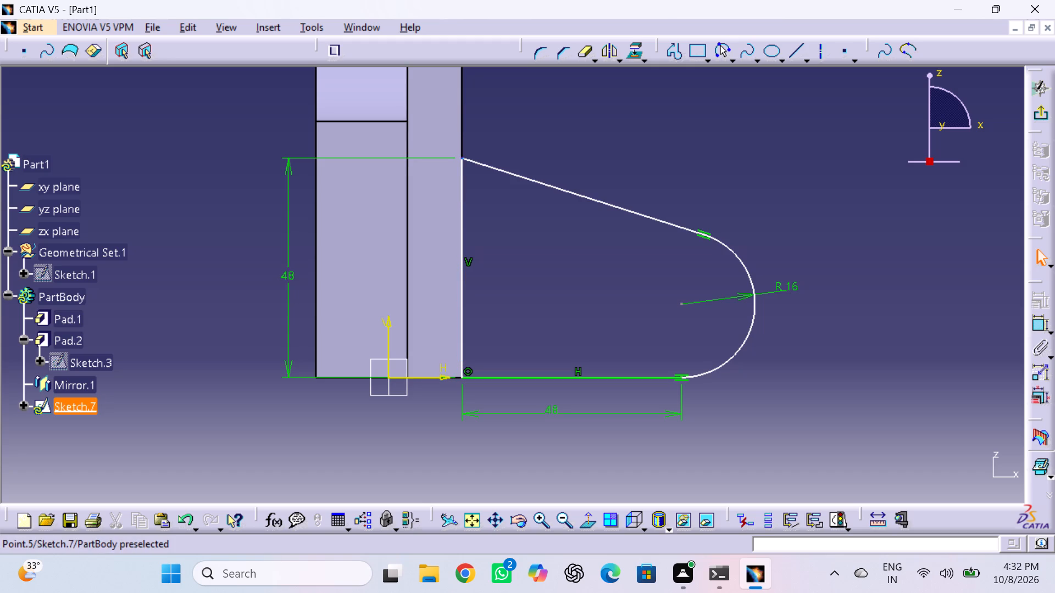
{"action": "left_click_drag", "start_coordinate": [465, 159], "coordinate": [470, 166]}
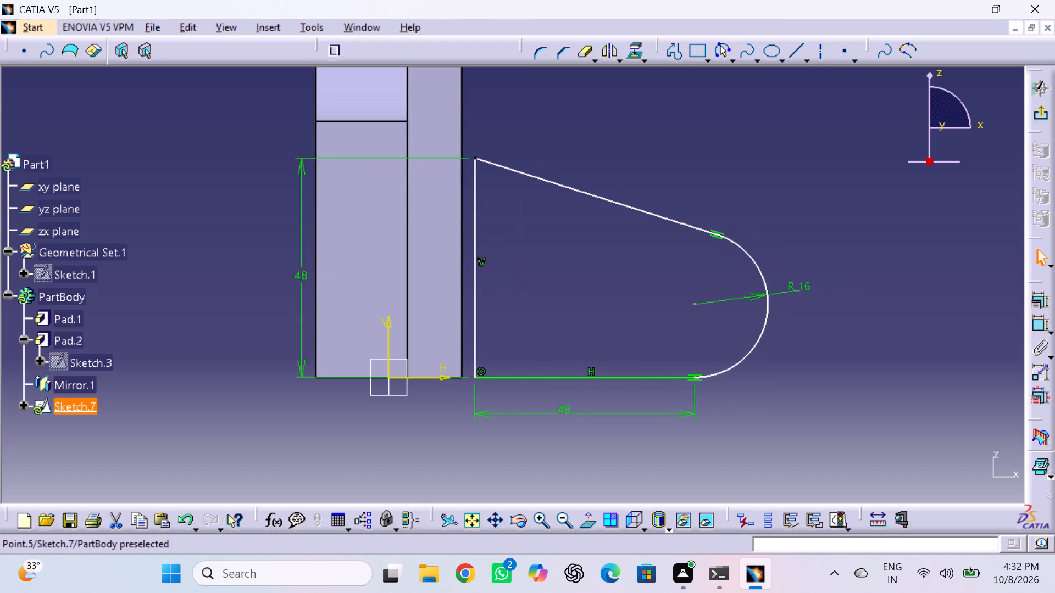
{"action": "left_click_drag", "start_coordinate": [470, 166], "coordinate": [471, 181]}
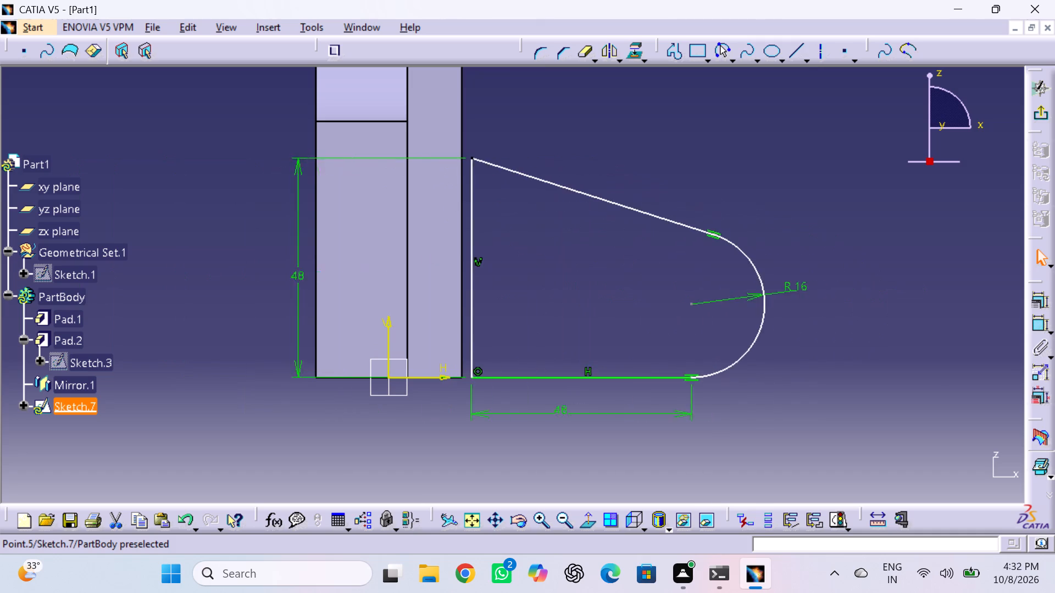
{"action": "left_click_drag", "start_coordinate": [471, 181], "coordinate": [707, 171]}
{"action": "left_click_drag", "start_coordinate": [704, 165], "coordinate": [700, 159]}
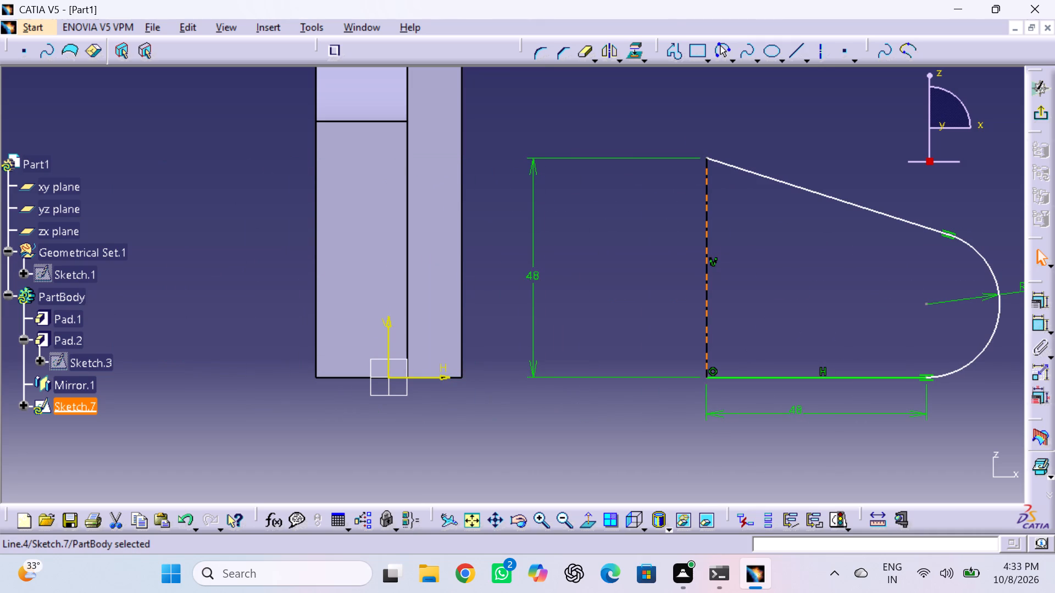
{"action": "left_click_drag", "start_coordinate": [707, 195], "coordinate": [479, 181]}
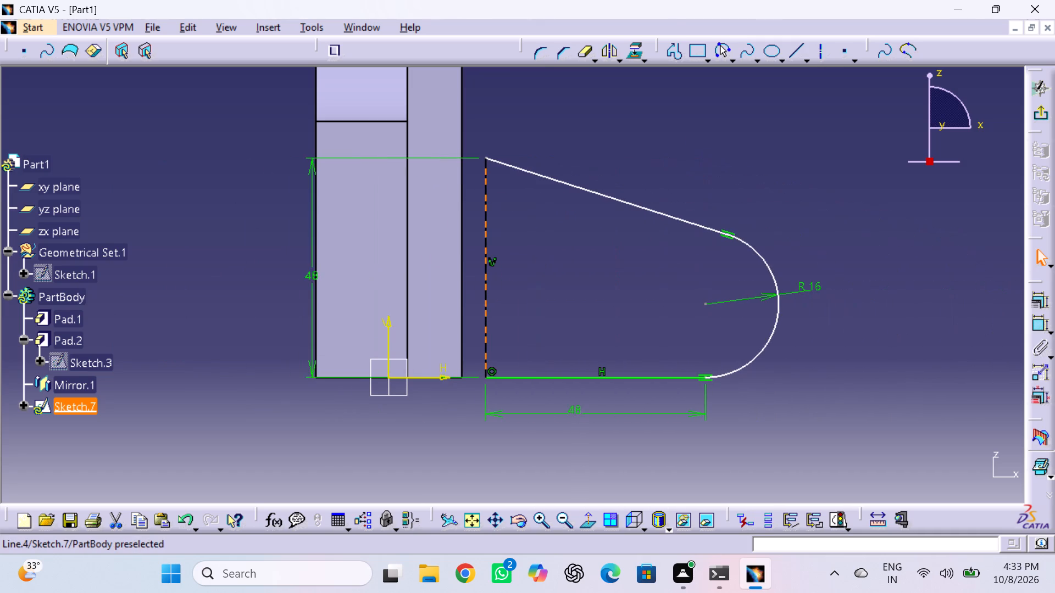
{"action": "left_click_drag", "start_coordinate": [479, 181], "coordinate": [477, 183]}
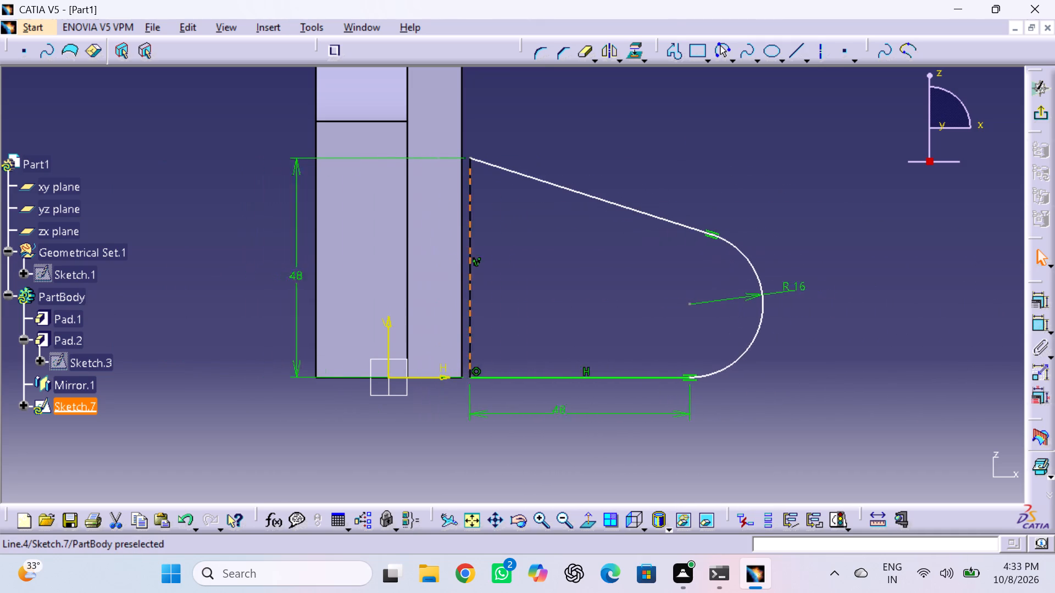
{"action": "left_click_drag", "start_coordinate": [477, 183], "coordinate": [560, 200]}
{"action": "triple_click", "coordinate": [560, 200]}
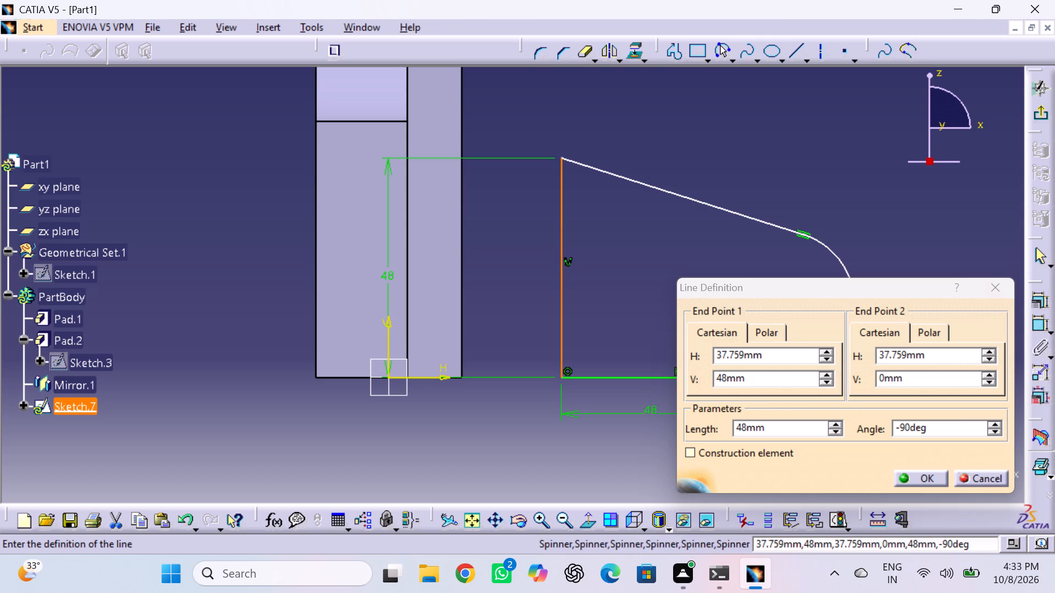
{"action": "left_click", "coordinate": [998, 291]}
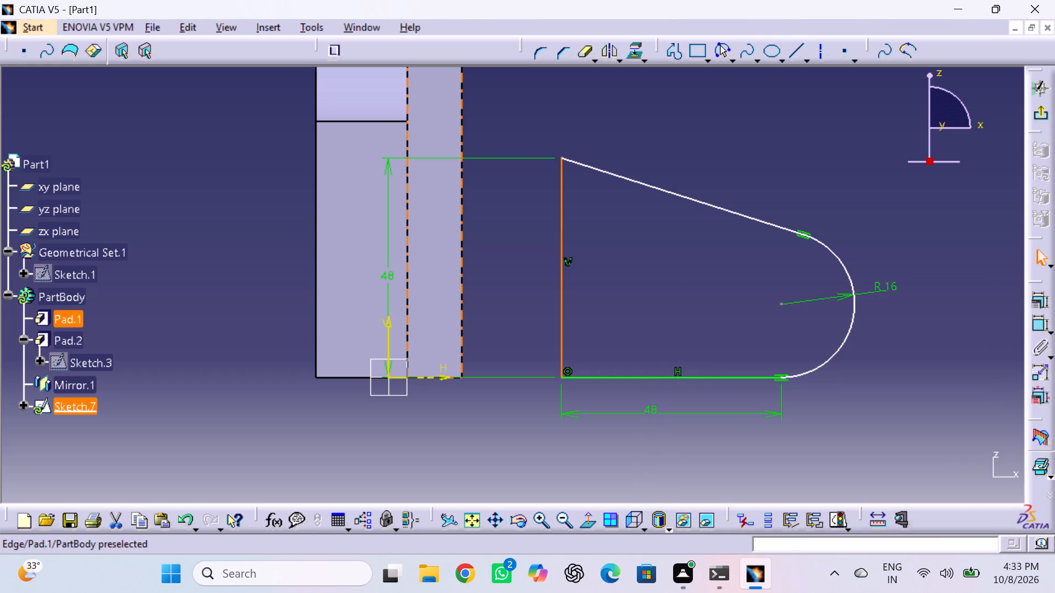
Undo the modelling history as far as possible, back to where PartBody holds only Pad.1 and the unpadded Sketch.3.
{"action": "key", "text": "ctrl+z"}
{"action": "key", "text": "ctrl+z"}
{"action": "key", "text": "ctrl+z"}
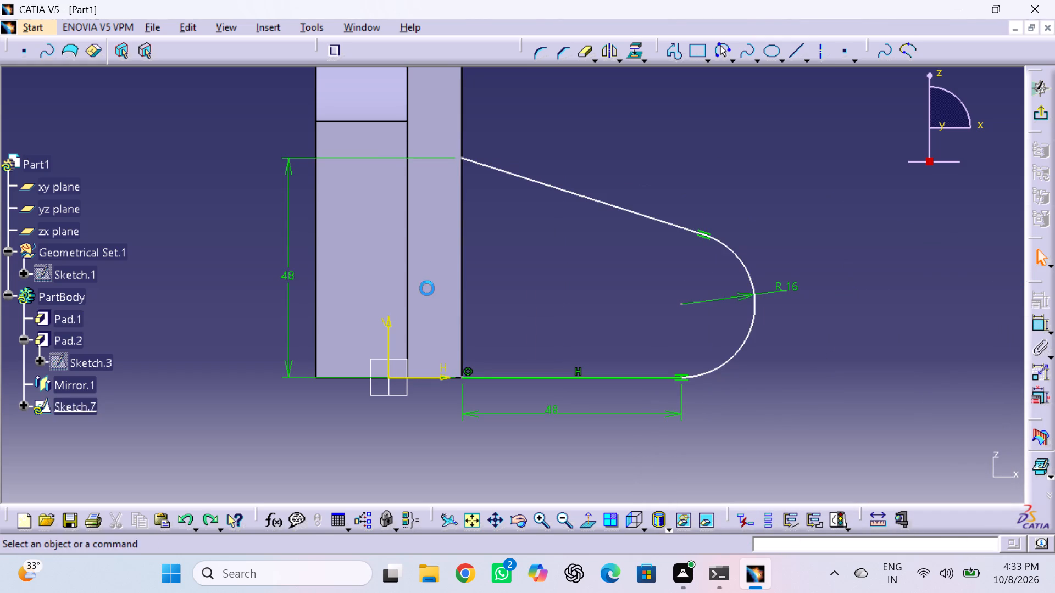
{"action": "key", "text": "ctrl+z"}
{"action": "key", "text": "ctrl+z"}
{"action": "key", "text": "ctrl+z"}
{"action": "key", "text": "ctrl+z"}
{"action": "key", "text": "ctrl+z"}
{"action": "key", "text": "ctrl+z"}
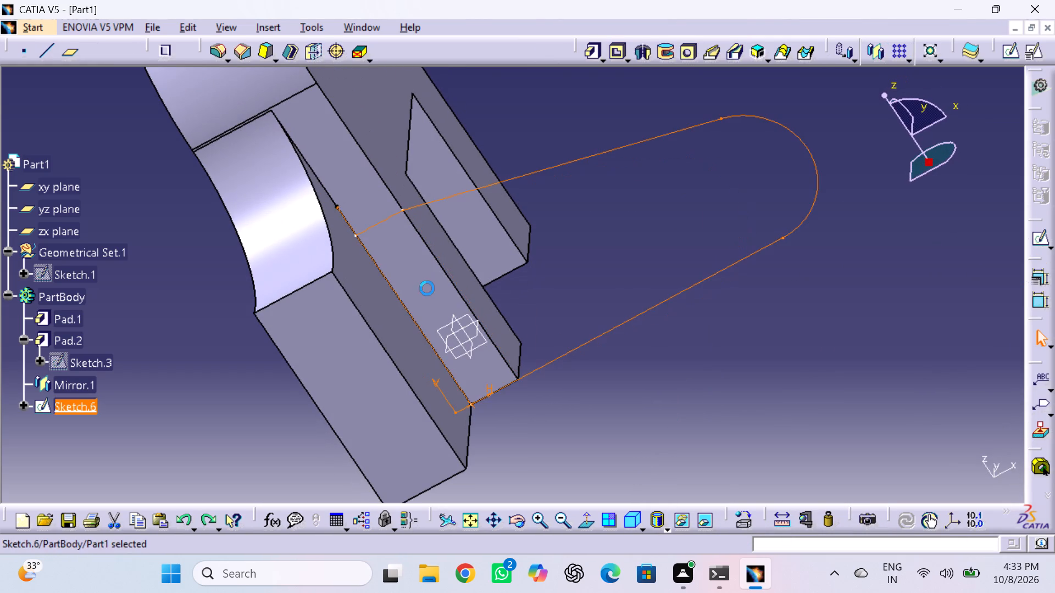
{"action": "key", "text": "ctrl+z"}
{"action": "key", "text": "ctrl+z"}
{"action": "key", "text": "ctrl+z"}
{"action": "key", "text": "ctrl+z"}
{"action": "key", "text": "ctrl+z"}
{"action": "key", "text": "ctrl+z"}
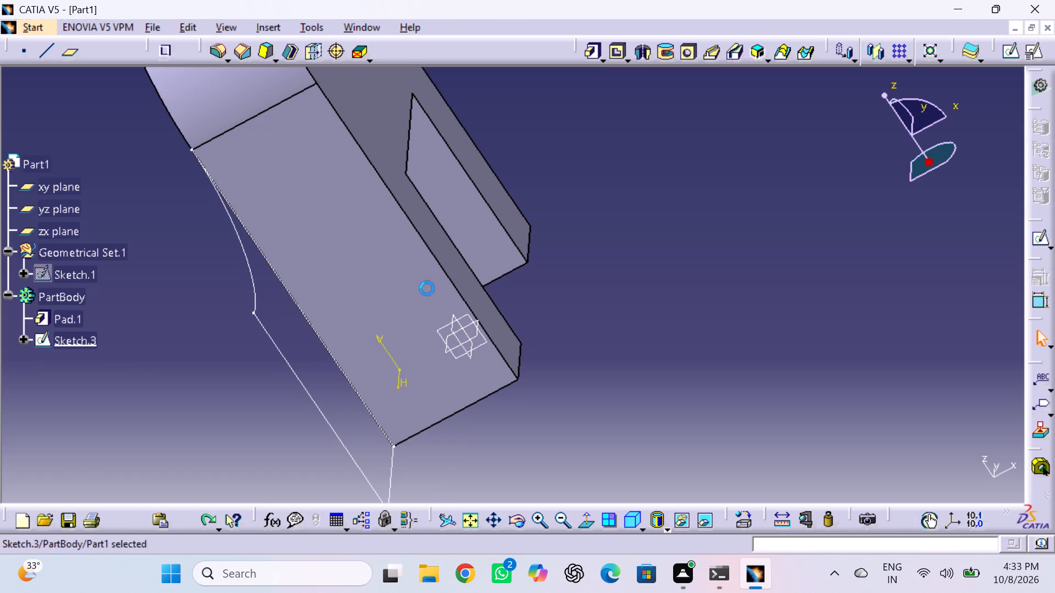
{"action": "key", "text": "ctrl+z"}
{"action": "key", "text": "ctrl+z"}
{"action": "key", "text": "ctrl+z"}
{"action": "key", "text": "ctrl+z"}
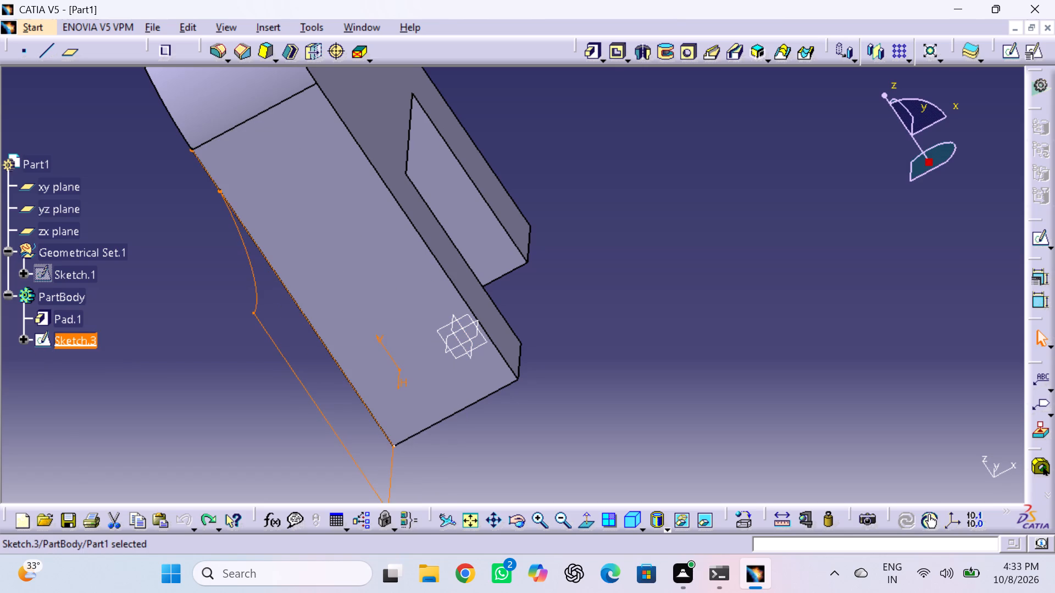
{"action": "key", "text": "ctrl+z"}
{"action": "key", "text": "ctrl+z"}
{"action": "key", "text": "ctrl+z"}
{"action": "key", "text": "ctrl+z"}
{"action": "key", "text": "ctrl+z"}
{"action": "key", "text": "ctrl+z"}
{"action": "key", "text": "ctrl+z"}
{"action": "key", "text": "ctrl+z"}
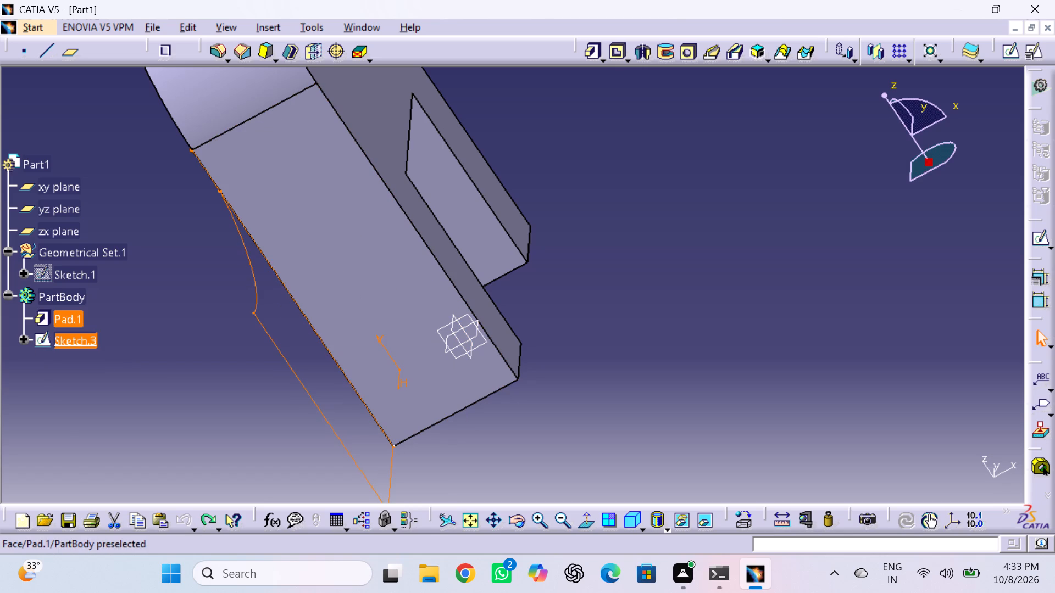
{"action": "double_click", "coordinate": [733, 351]}
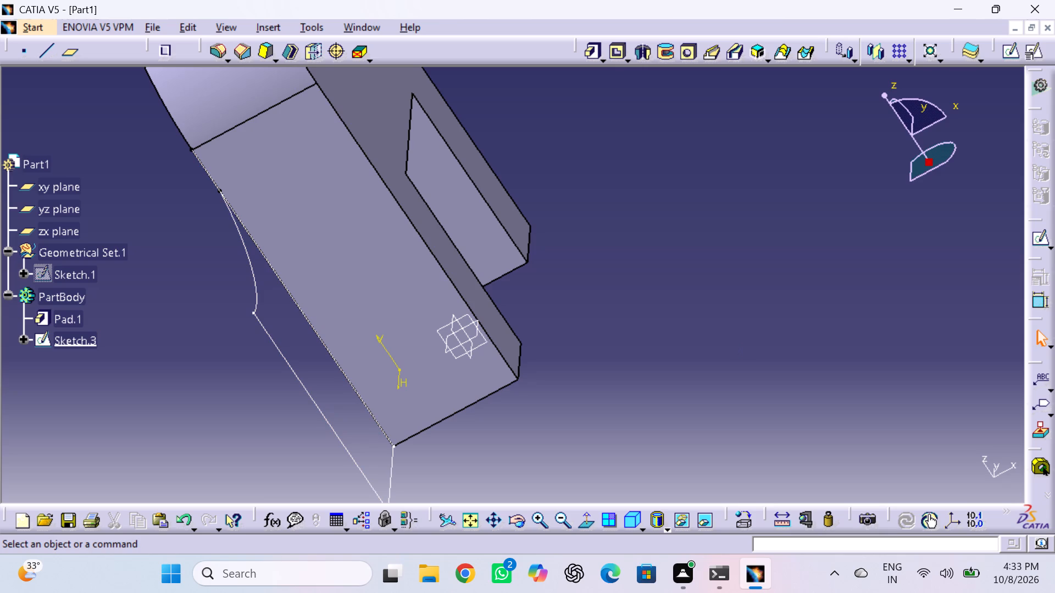
{"action": "key", "text": "ctrl+z"}
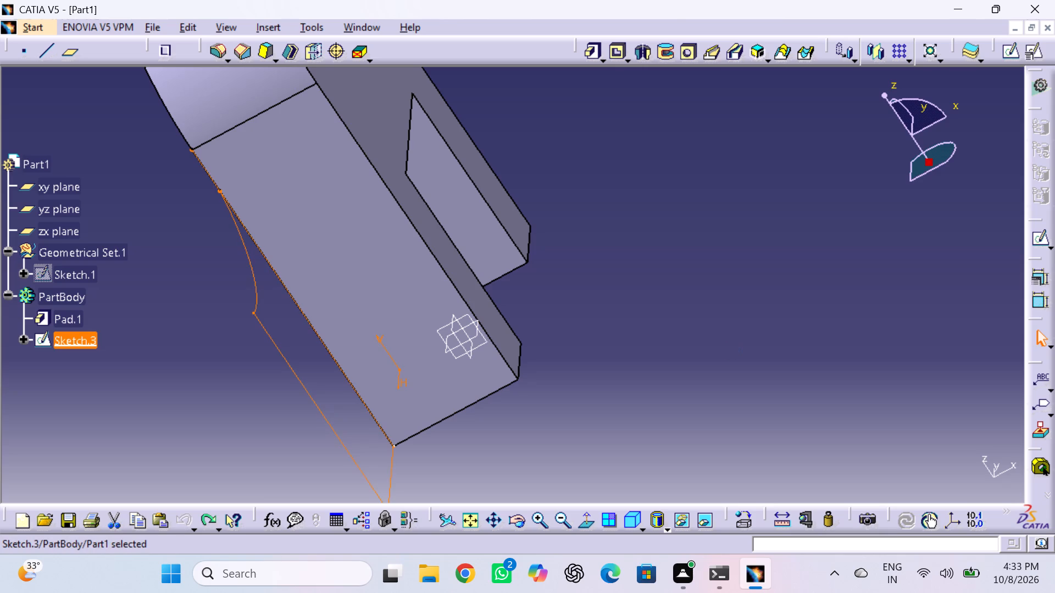
Delete Sketch.3 and Pad.1 from PartBody without deleting their exclusive parents.
{"action": "key", "text": "Delete"}
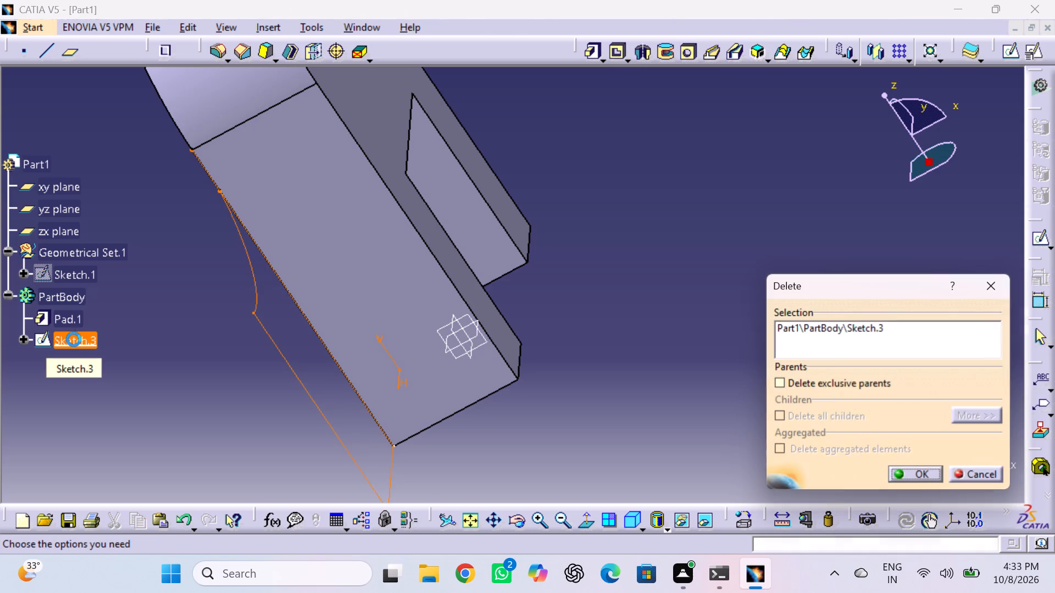
{"action": "left_click", "coordinate": [907, 476]}
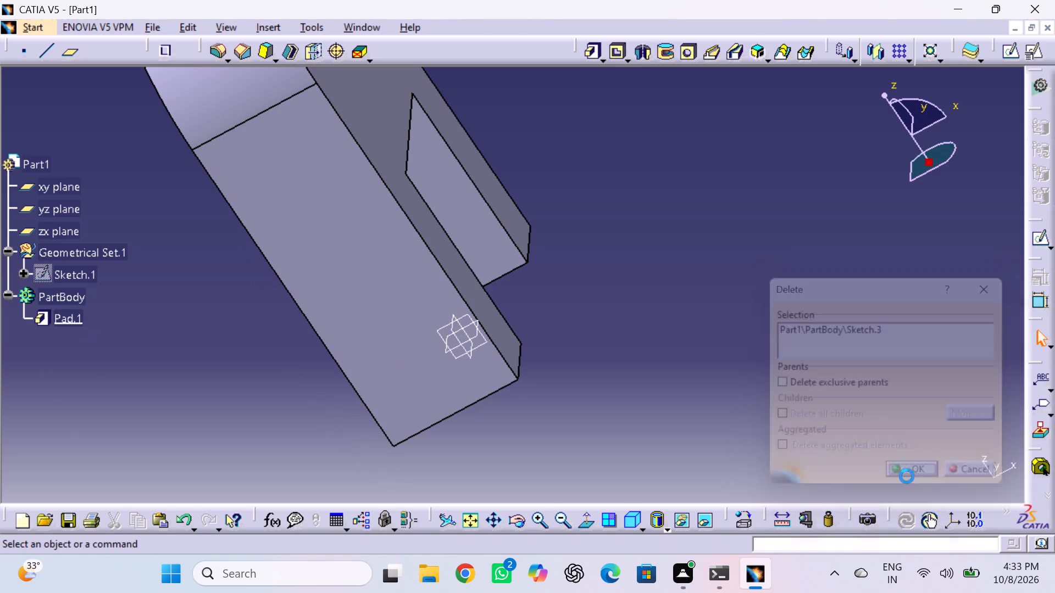
{"action": "left_click", "coordinate": [69, 318]}
{"action": "key", "text": "Delete"}
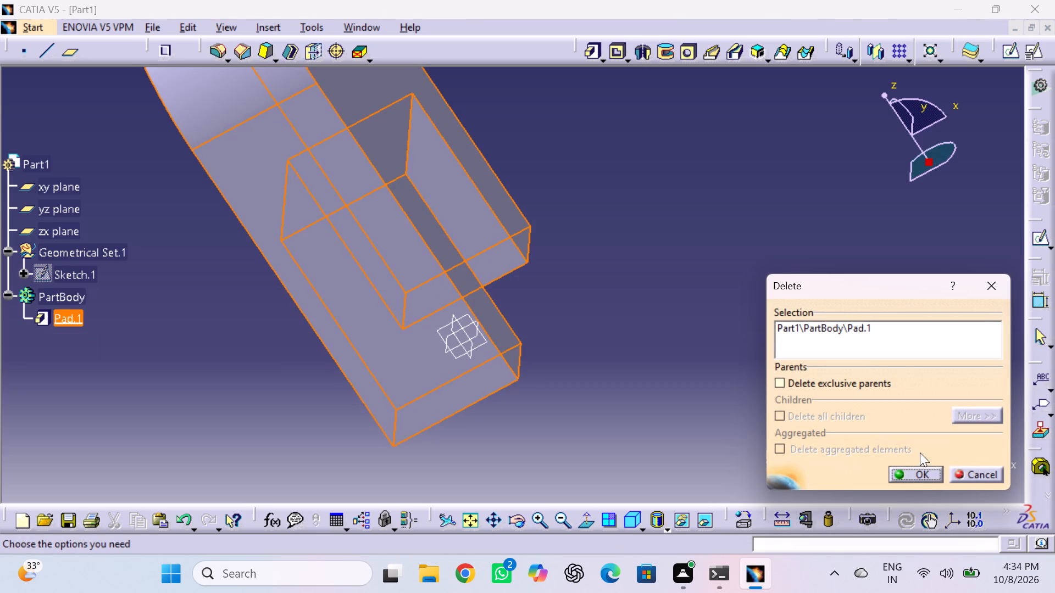
{"action": "double_click", "coordinate": [913, 476]}
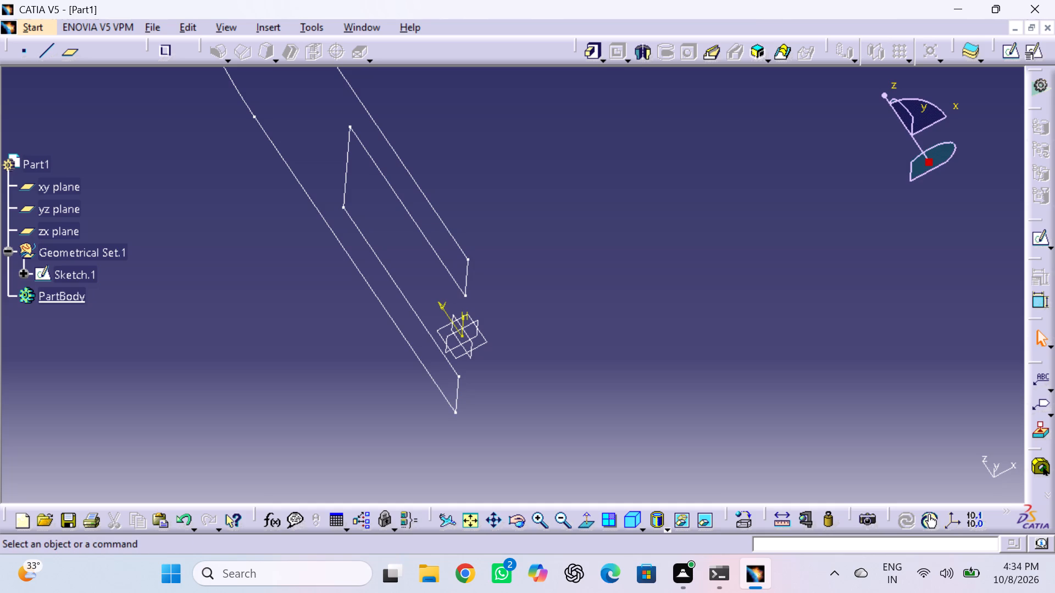
Reopen Sketch.1 for editing and delete the horizontal line closing the top of the 40 mm wide slot.
{"action": "left_click", "coordinate": [89, 277]}
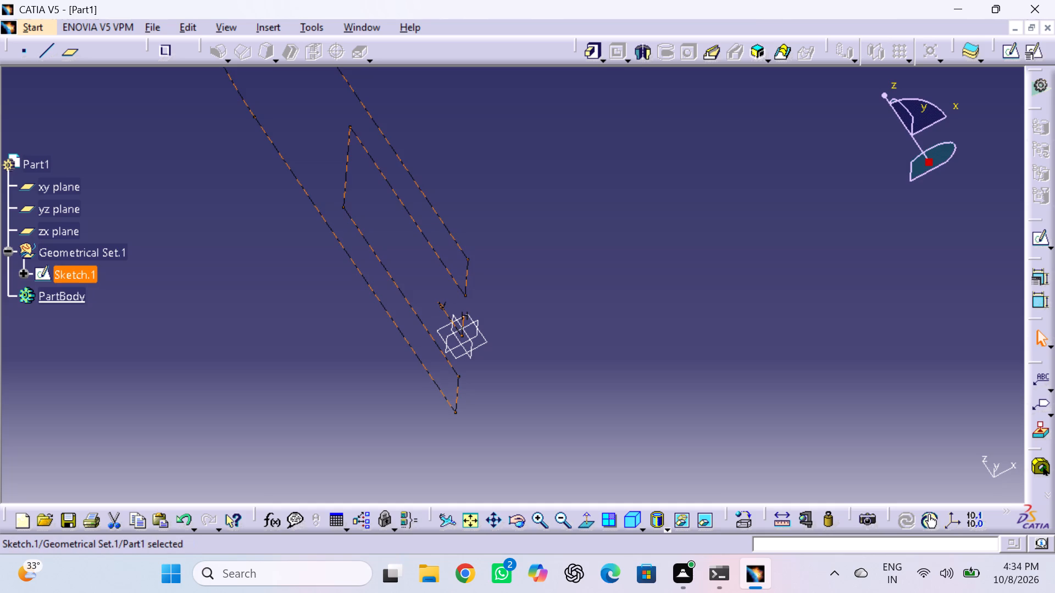
{"action": "left_click", "coordinate": [1008, 56]}
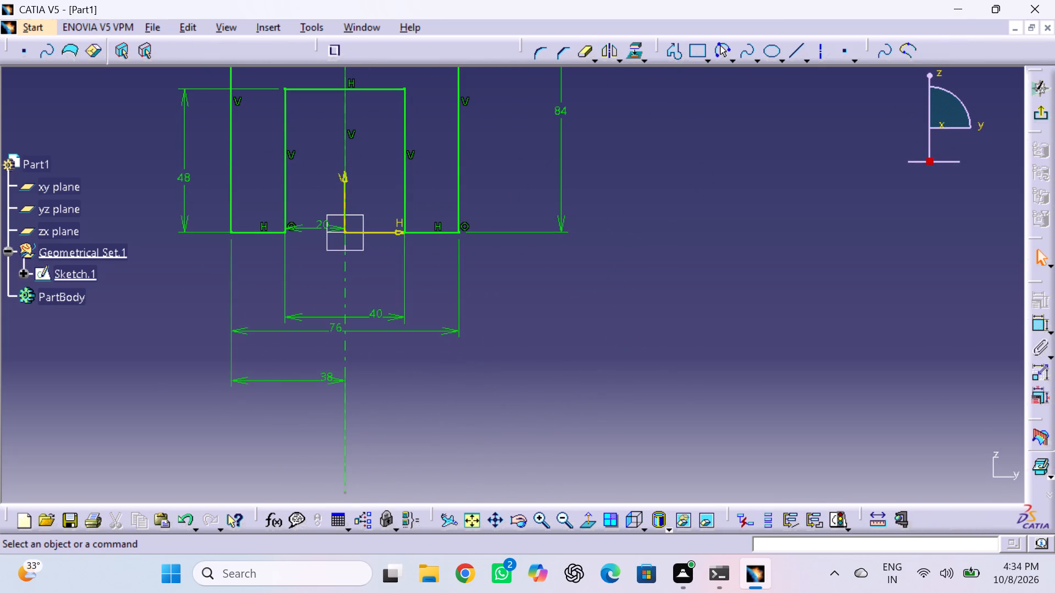
{"action": "left_click_drag", "start_coordinate": [518, 211], "coordinate": [669, 343]}
{"action": "middle_click_drag", "start_coordinate": [462, 213], "coordinate": [471, 222]}
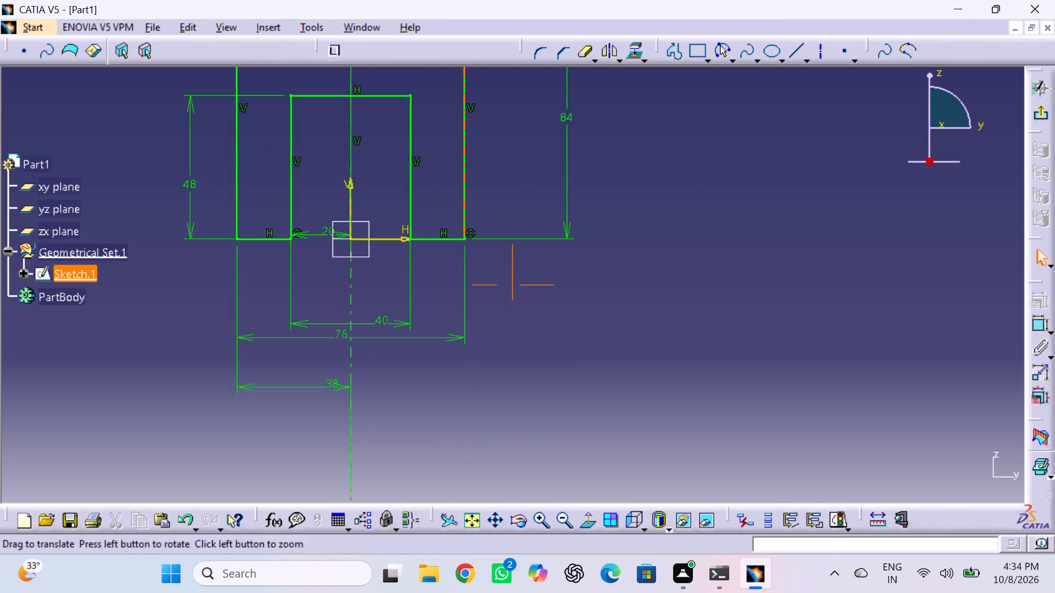
{"action": "middle_click_drag", "start_coordinate": [471, 222], "coordinate": [702, 343]}
{"action": "middle_click", "coordinate": [719, 343]}
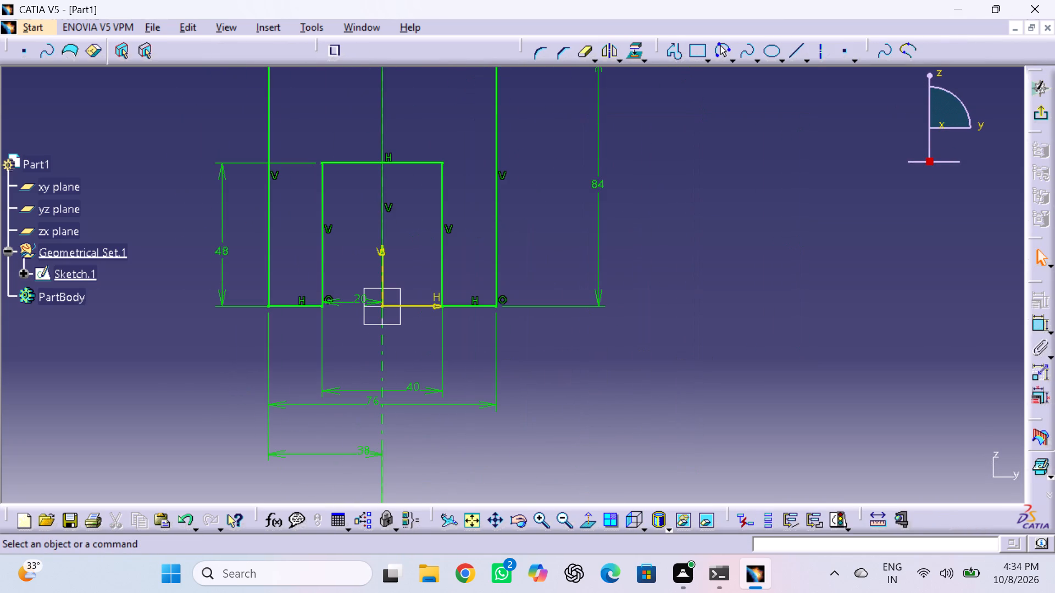
{"action": "middle_click_drag", "start_coordinate": [499, 248], "coordinate": [725, 331]}
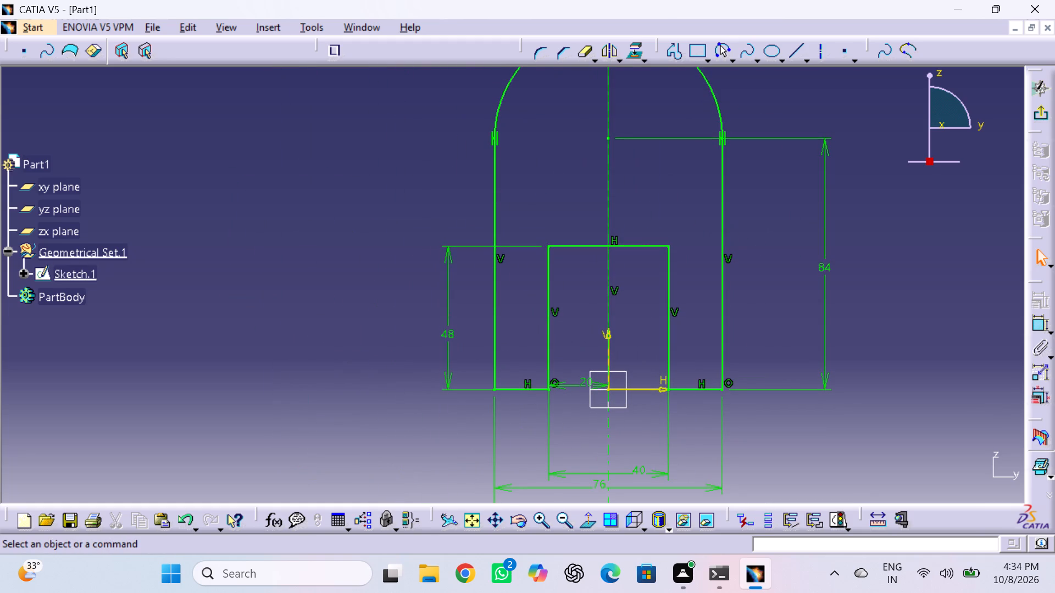
{"action": "left_click", "coordinate": [638, 245]}
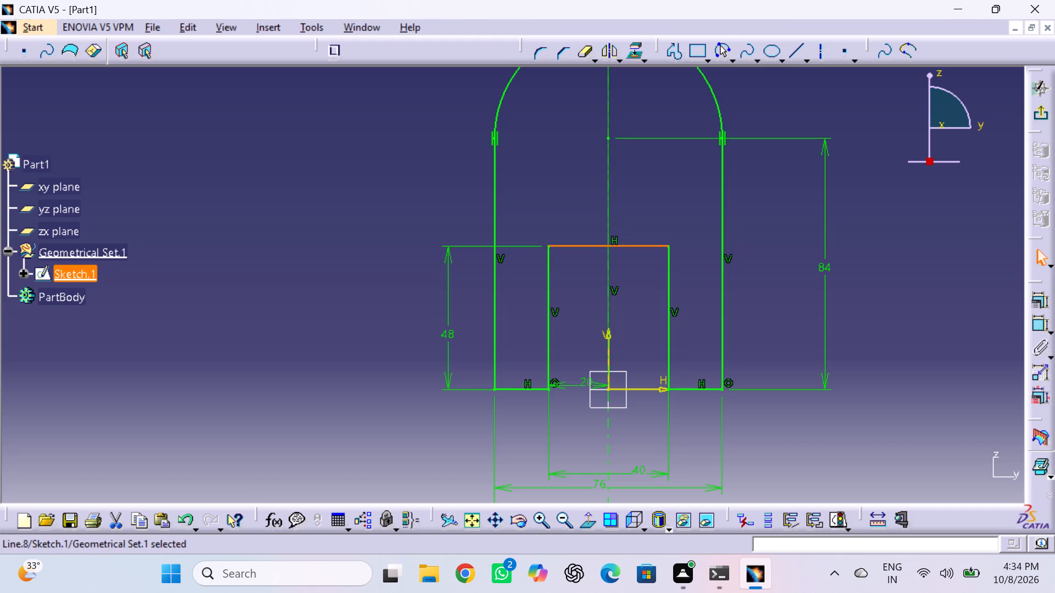
{"action": "key", "text": "Delete"}
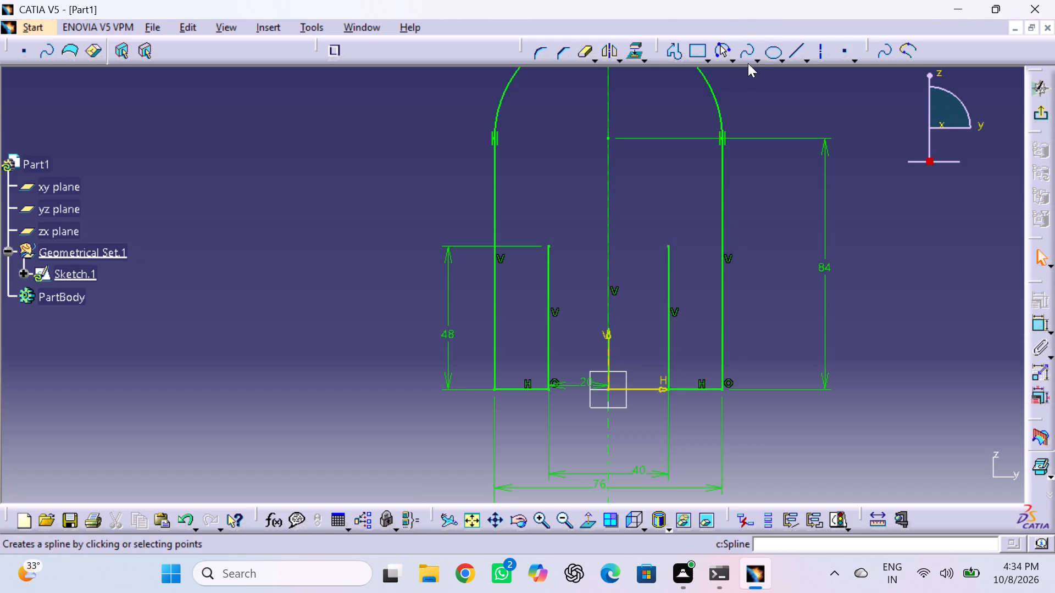
Draw a horizontal profile line at V 48 mm between the two outer vertical edges, from H -38 to H 38 mm.
{"action": "left_click", "coordinate": [676, 51]}
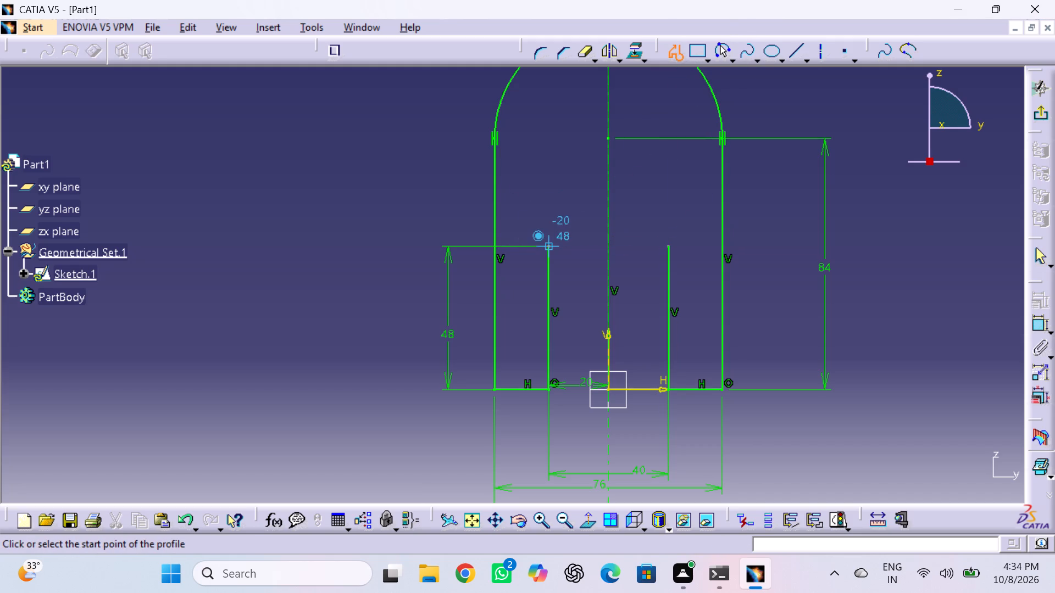
{"action": "left_click", "coordinate": [493, 245]}
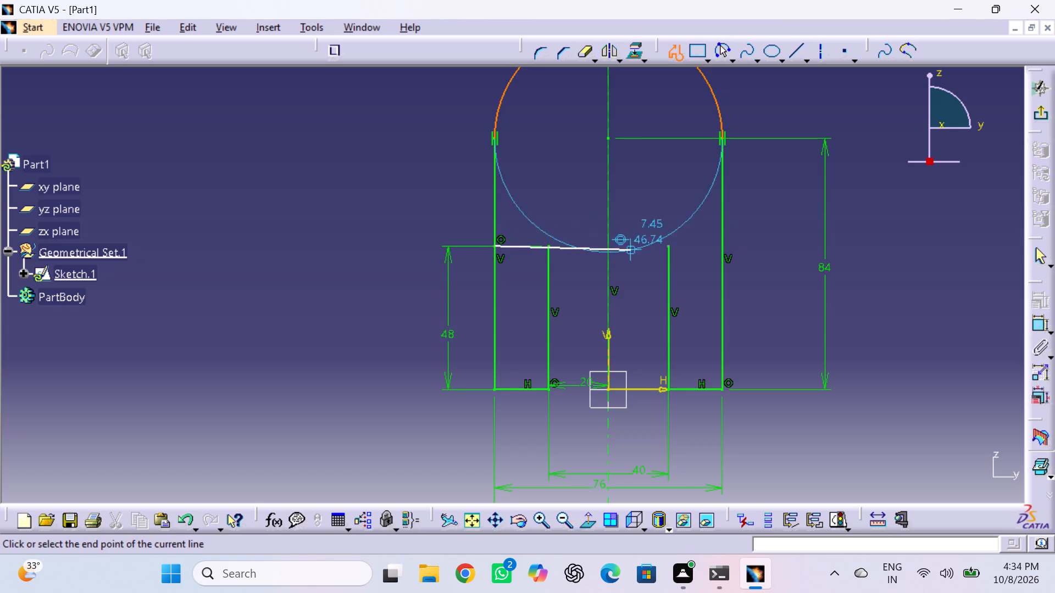
{"action": "double_click", "coordinate": [723, 245]}
{"action": "left_click", "coordinate": [774, 216]}
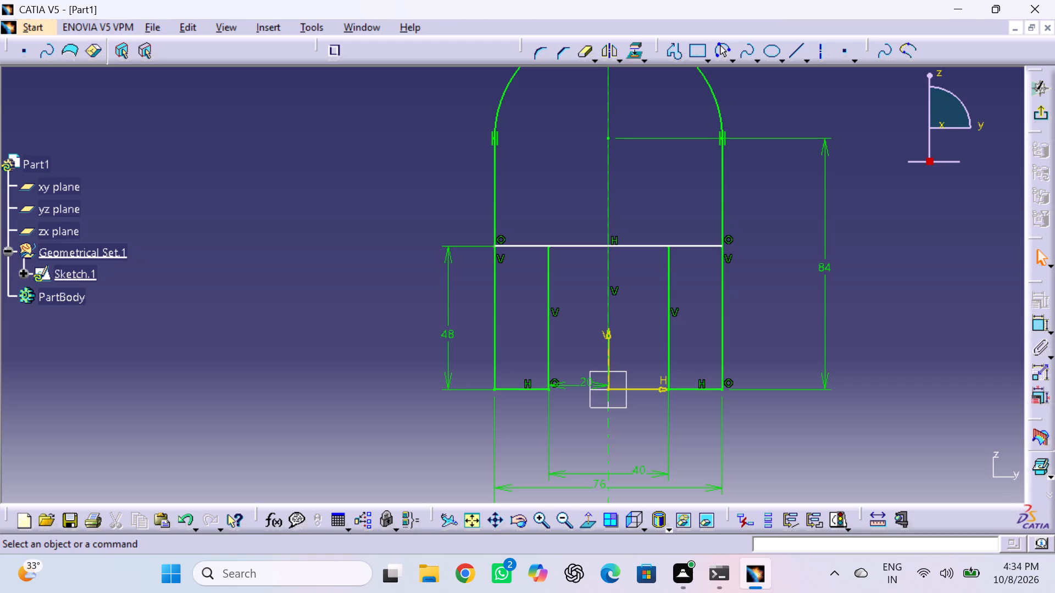
Start a dimensional constraint on the new horizontal line across the slot's upper ends.
{"action": "left_click", "coordinate": [1043, 325]}
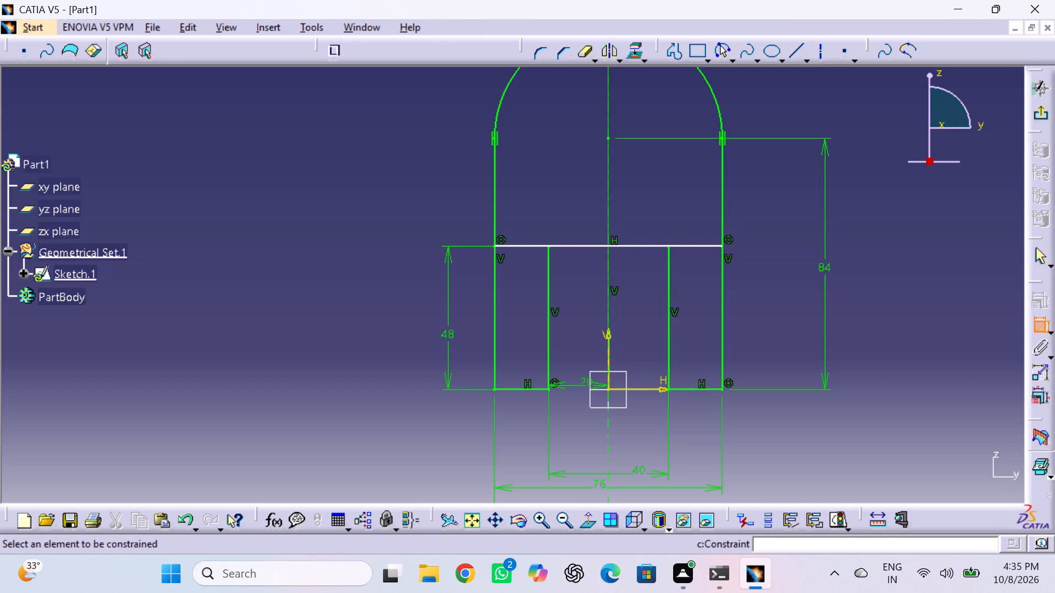
{"action": "double_click", "coordinate": [659, 244]}
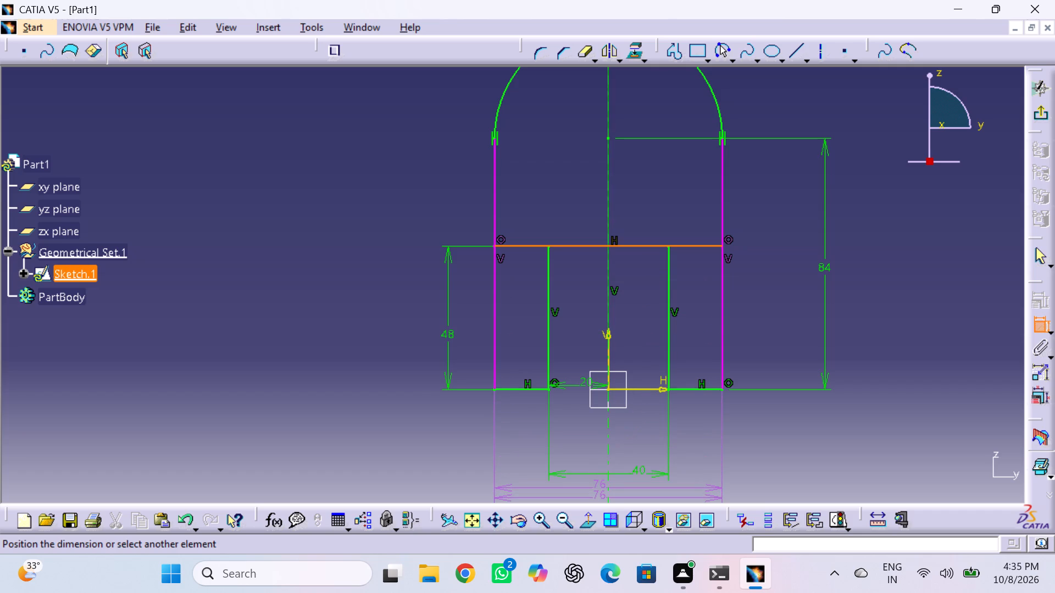
Place a length dimension for the horizontal line spanning the outer vertical lines.
{"action": "left_click", "coordinate": [599, 497]}
Delete the duplicate 76 mm offset dimension between the two outer vertical lines.
{"action": "double_click", "coordinate": [615, 486]}
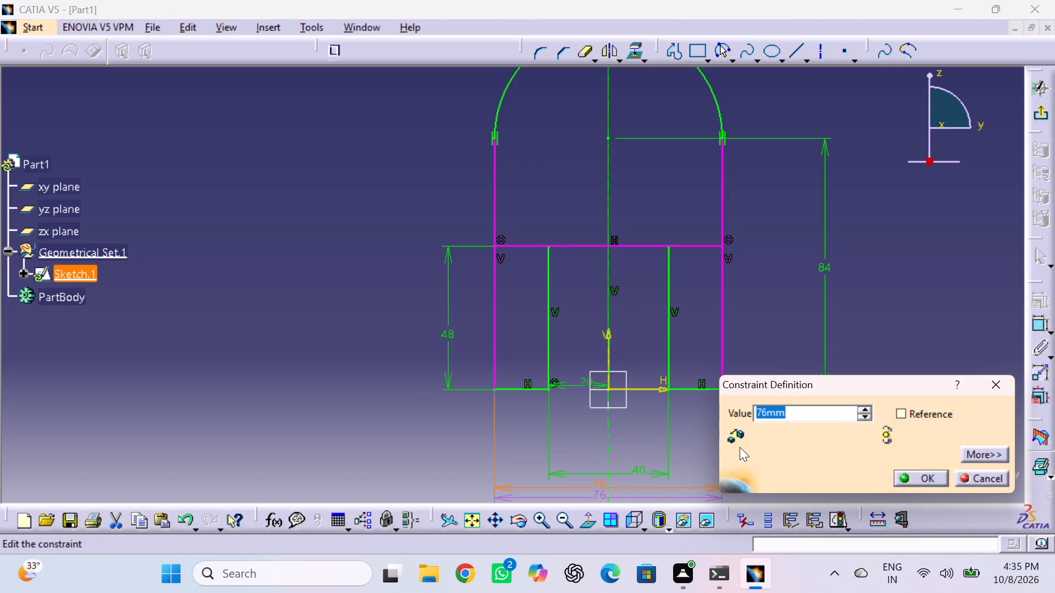
{"action": "key", "text": "Delete"}
{"action": "key", "text": "Delete"}
{"action": "key", "text": "Delete"}
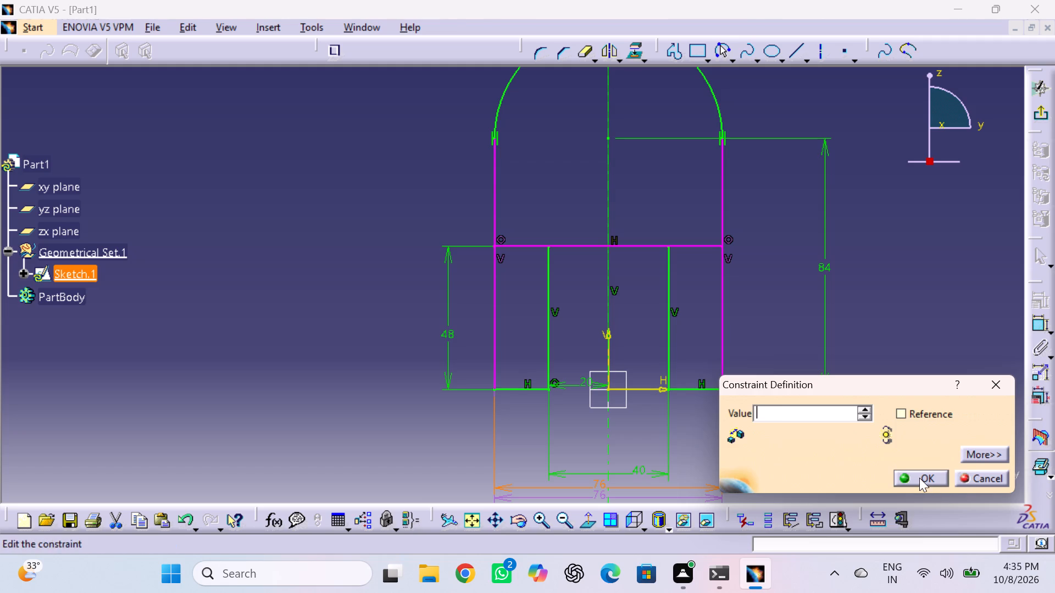
{"action": "left_click", "coordinate": [998, 383]}
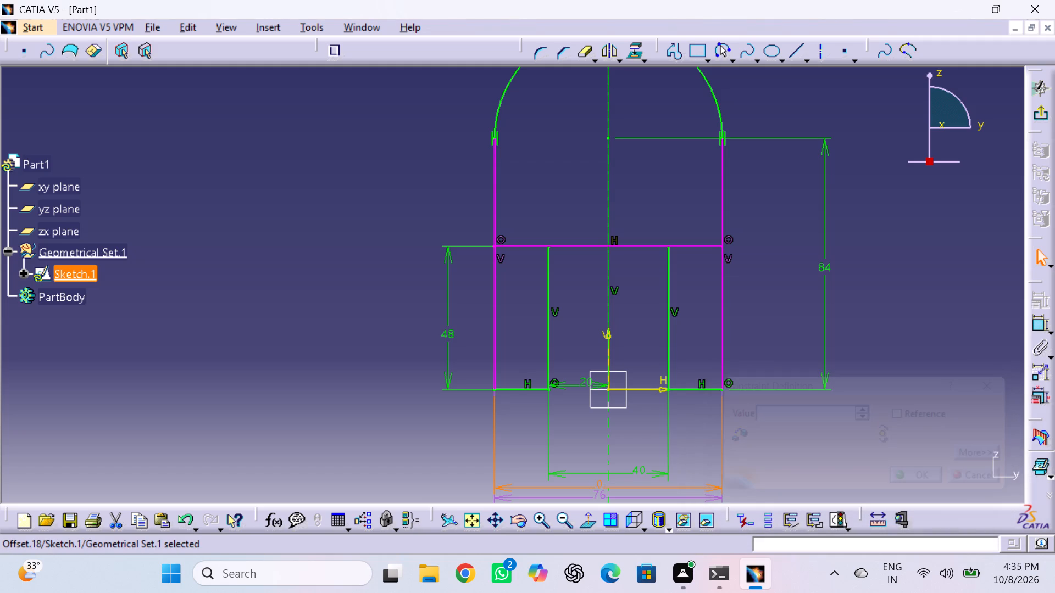
{"action": "key", "text": "Delete"}
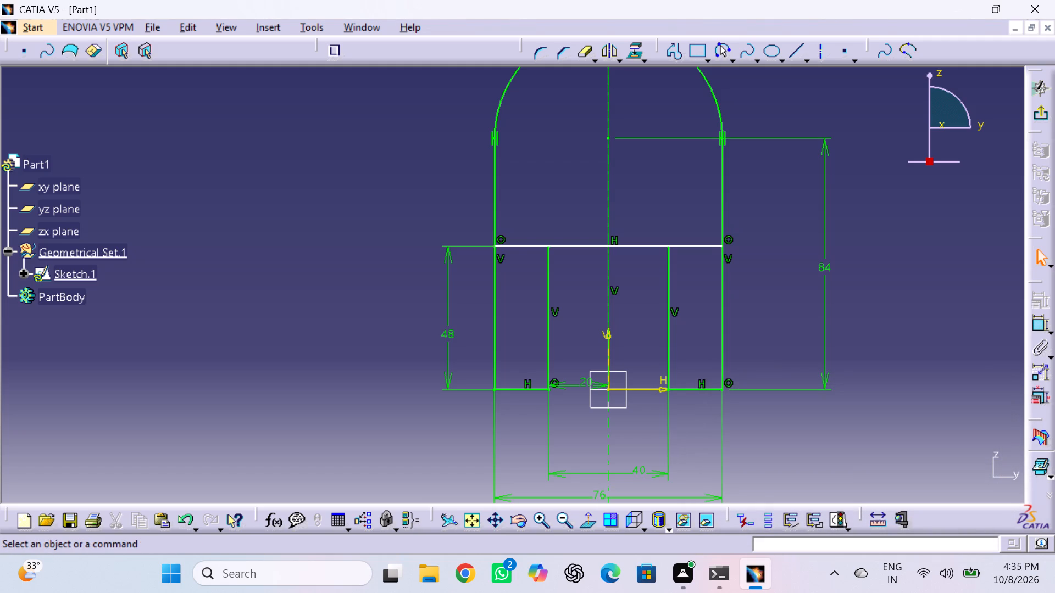
Move the horizontal line just above the inner verticals and make the right inner line's upper endpoint coincident with it.
{"action": "left_click_drag", "start_coordinate": [653, 247], "coordinate": [663, 192]}
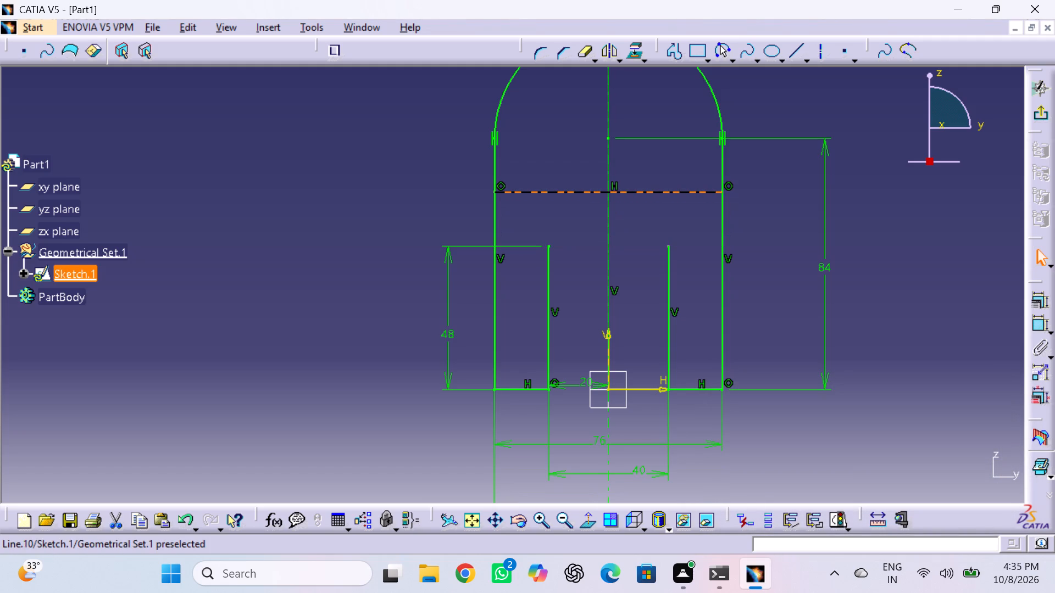
{"action": "left_click_drag", "start_coordinate": [663, 192], "coordinate": [648, 268]}
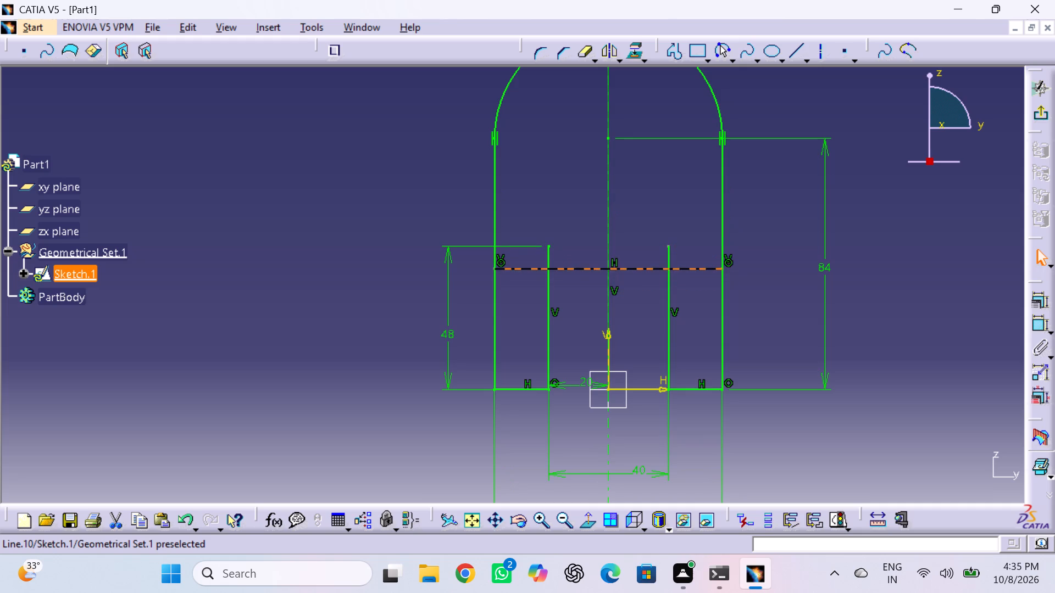
{"action": "left_click_drag", "start_coordinate": [648, 268], "coordinate": [649, 233]}
{"action": "left_click", "coordinate": [649, 233]}
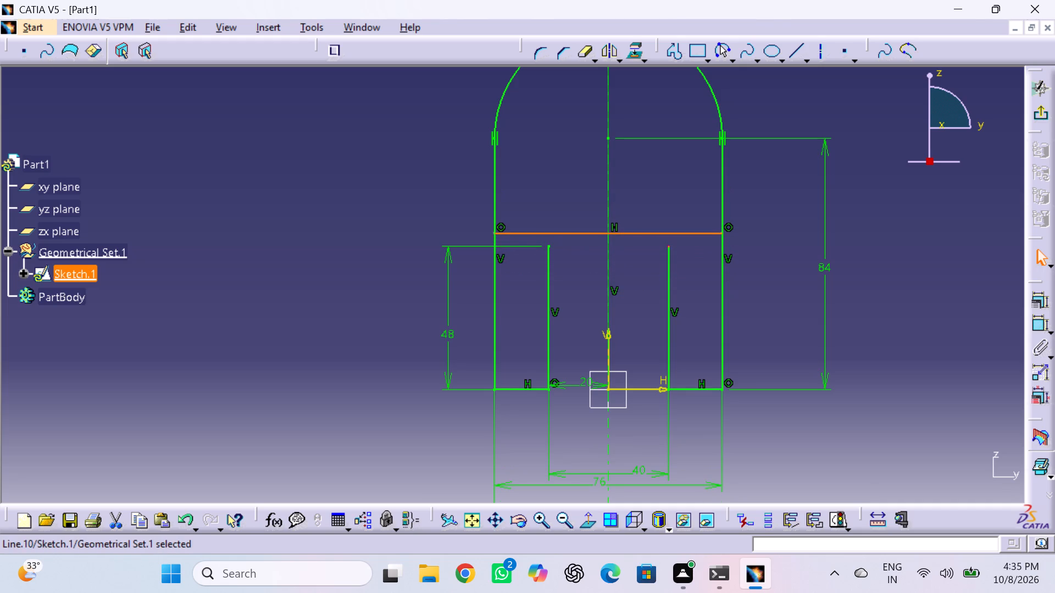
{"action": "left_click", "coordinate": [668, 246]}
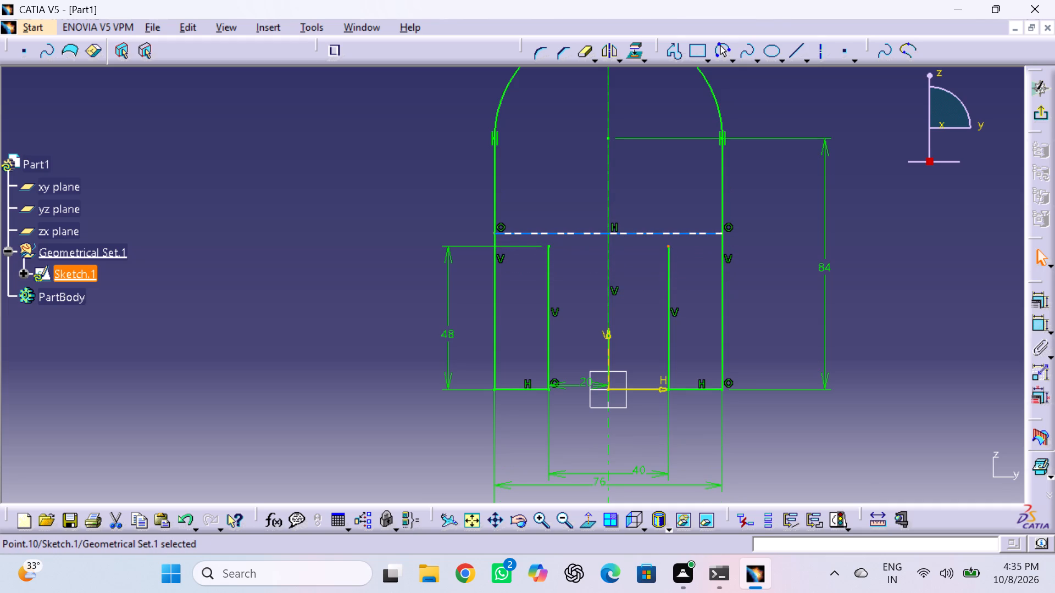
{"action": "left_click", "coordinate": [680, 232], "text": "ctrl"}
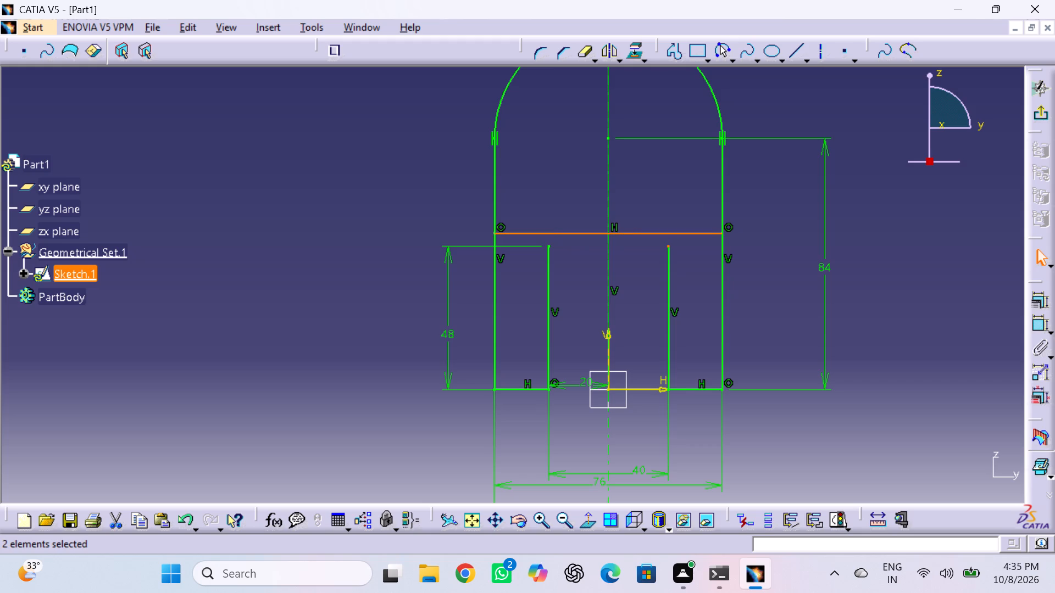
{"action": "left_click", "coordinate": [1042, 304]}
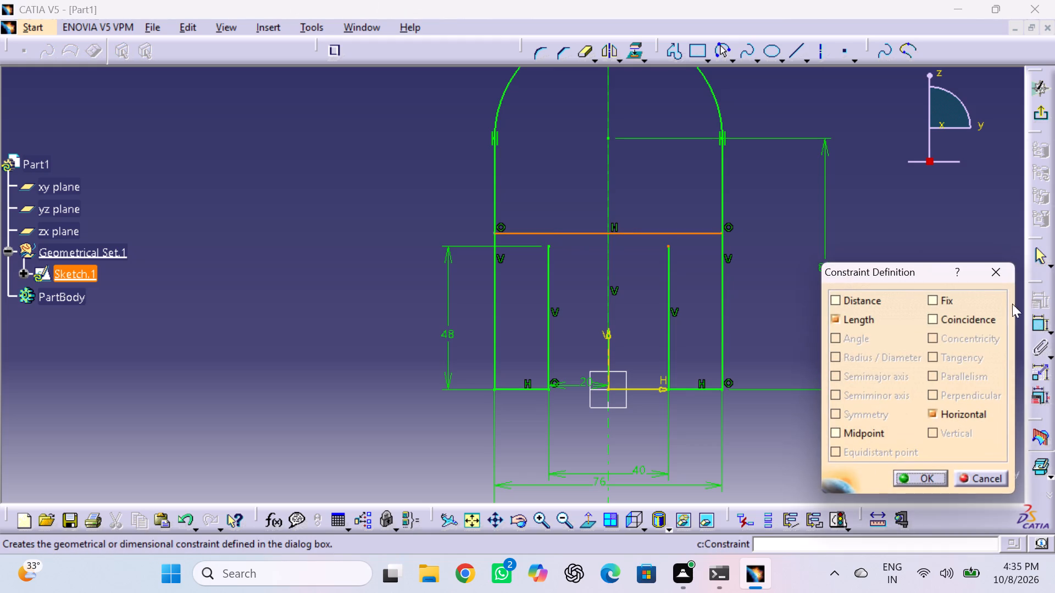
{"action": "double_click", "coordinate": [936, 316]}
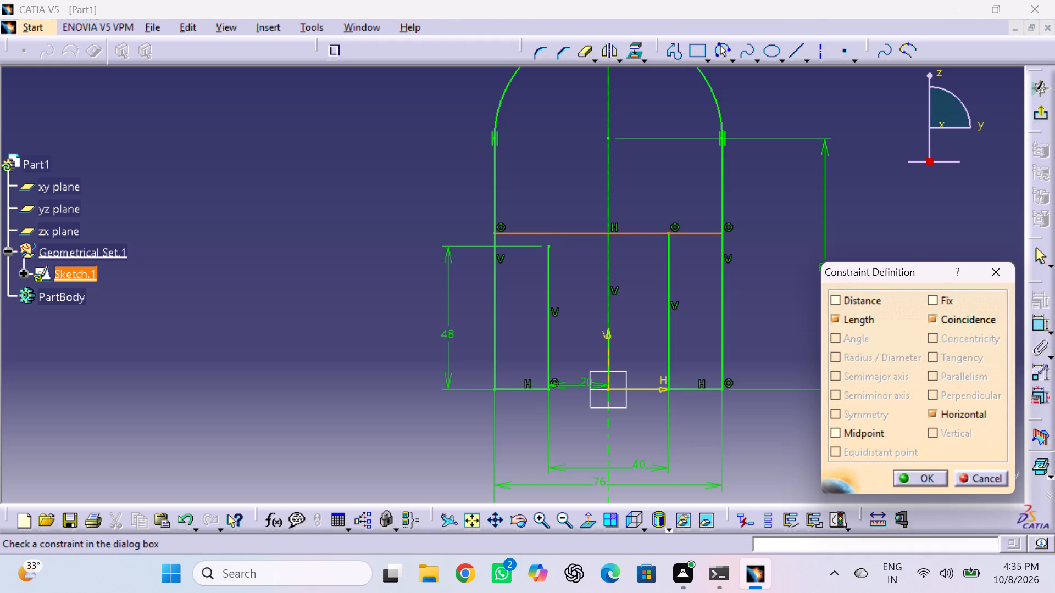
{"action": "left_click", "coordinate": [897, 475]}
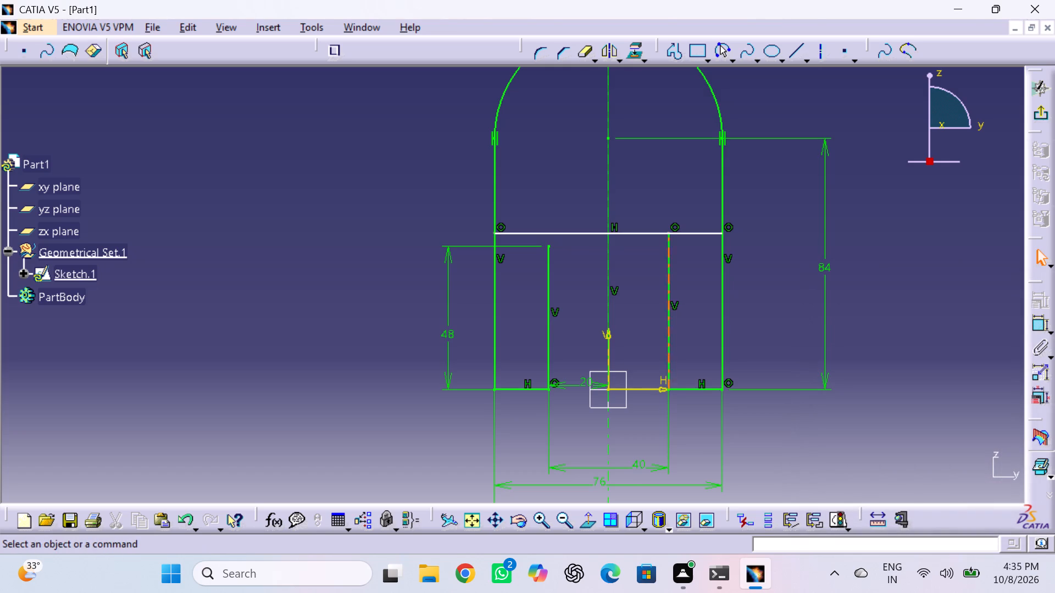
Make the left inner vertical line's upper endpoint coincident with the horizontal line.
{"action": "left_click", "coordinate": [551, 246], "text": "ctrl"}
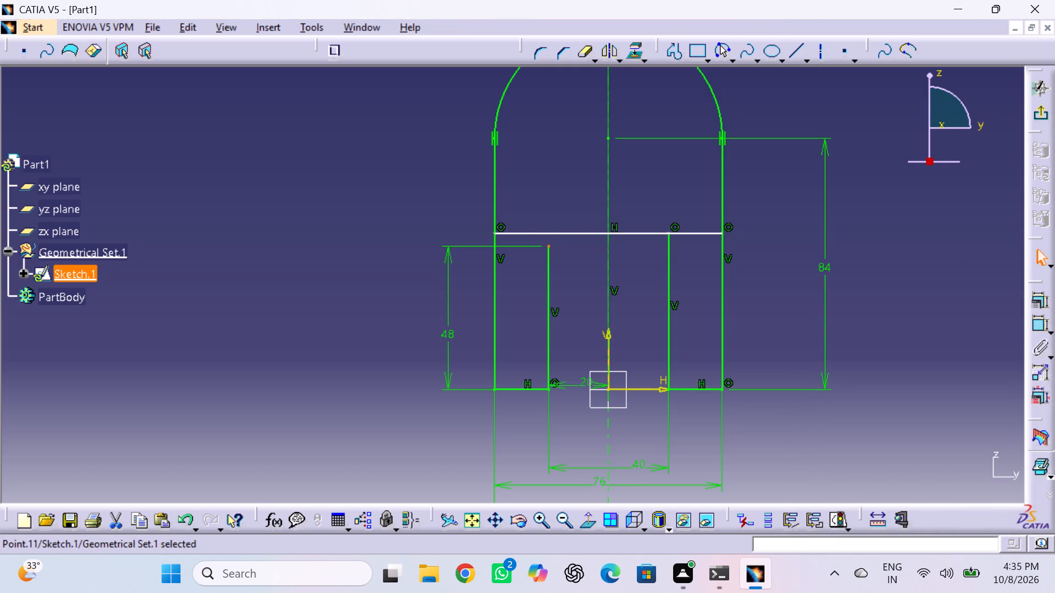
{"action": "left_click", "coordinate": [558, 235], "text": "ctrl"}
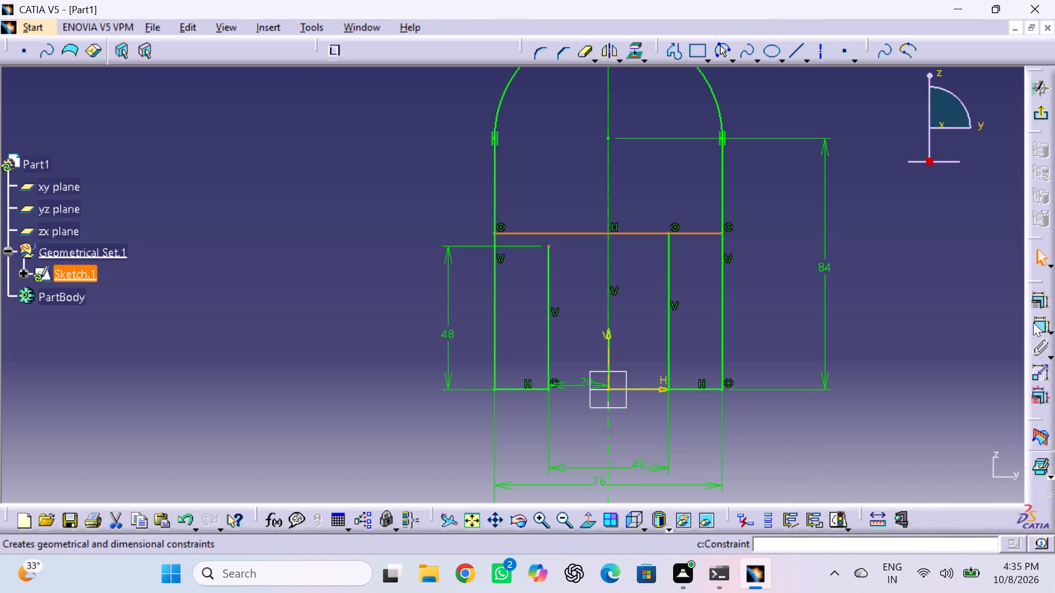
{"action": "left_click", "coordinate": [1043, 300]}
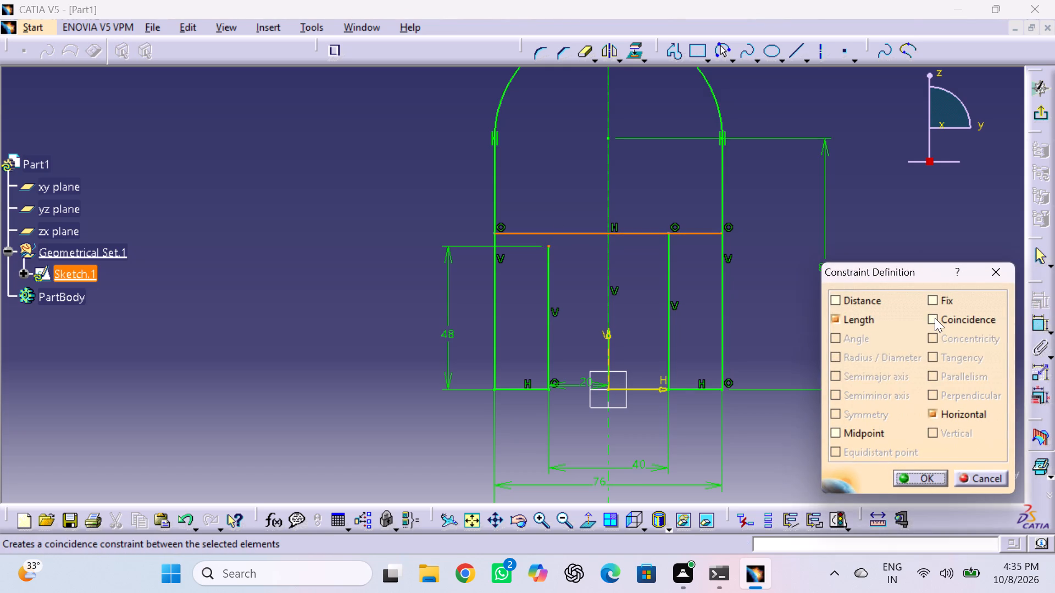
{"action": "left_click", "coordinate": [935, 318]}
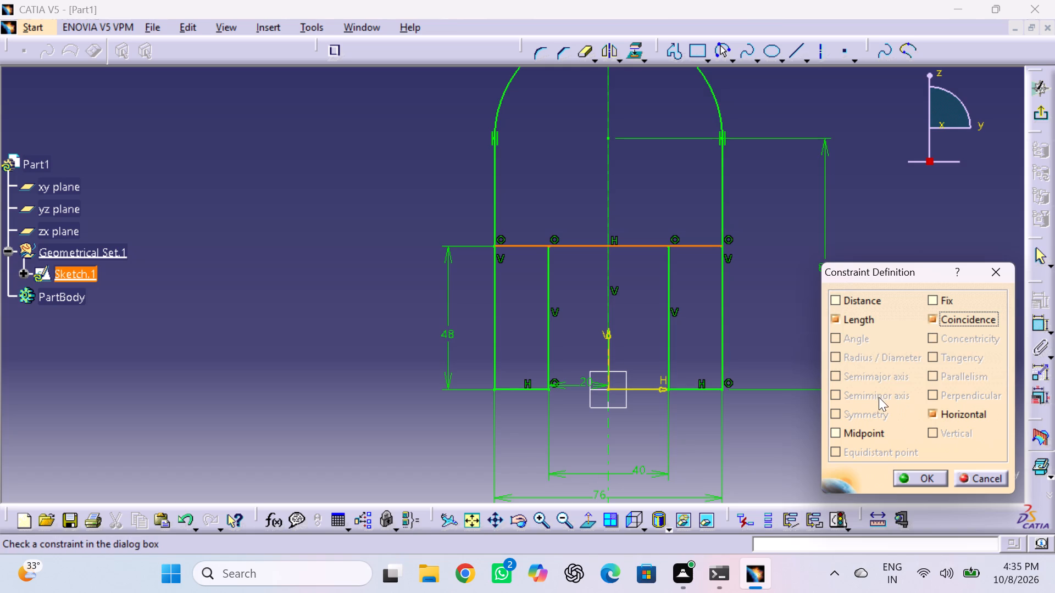
{"action": "left_click", "coordinate": [910, 473]}
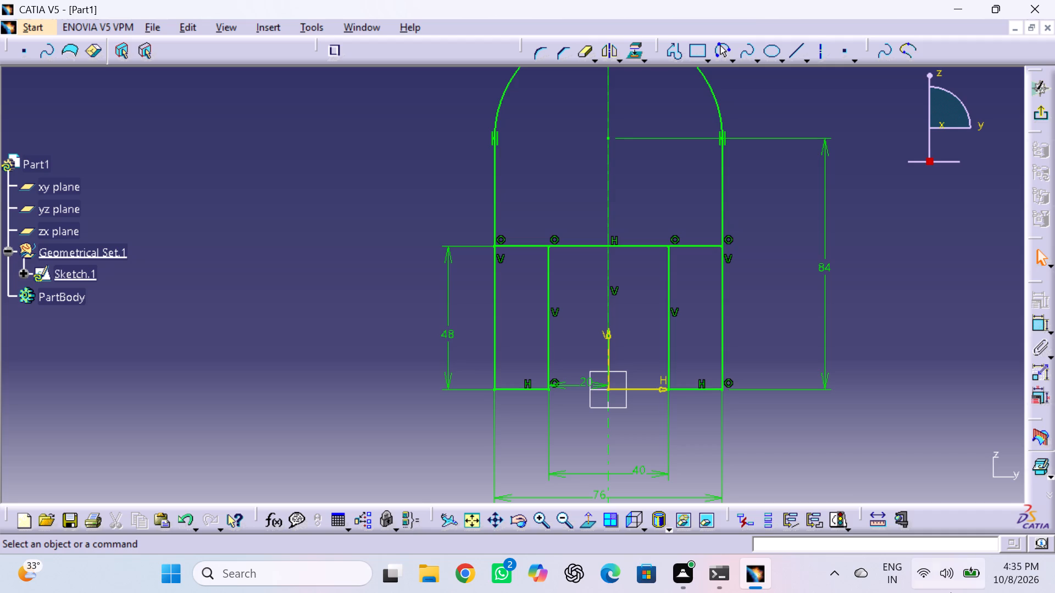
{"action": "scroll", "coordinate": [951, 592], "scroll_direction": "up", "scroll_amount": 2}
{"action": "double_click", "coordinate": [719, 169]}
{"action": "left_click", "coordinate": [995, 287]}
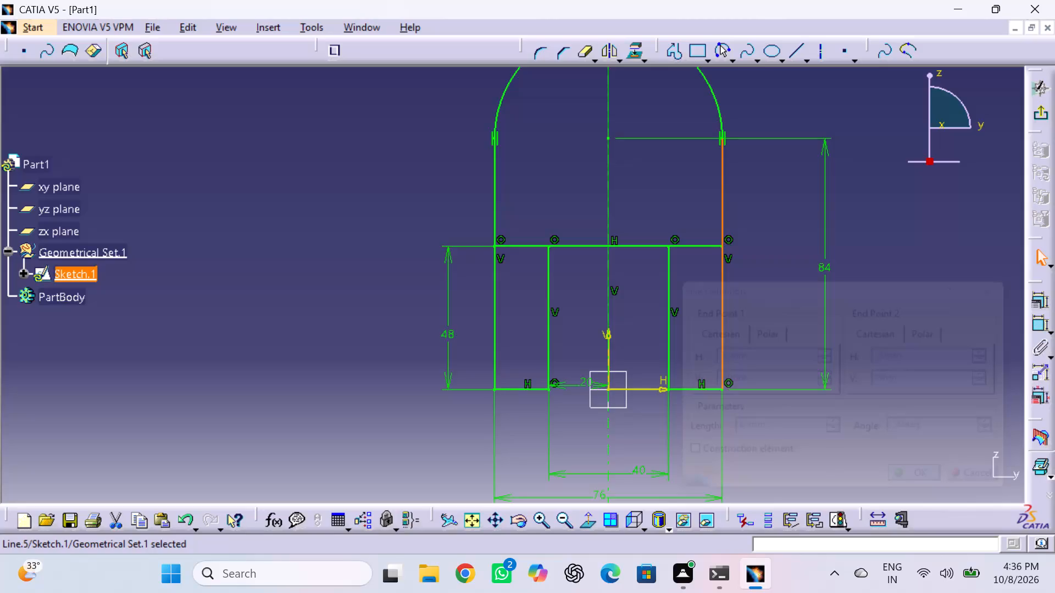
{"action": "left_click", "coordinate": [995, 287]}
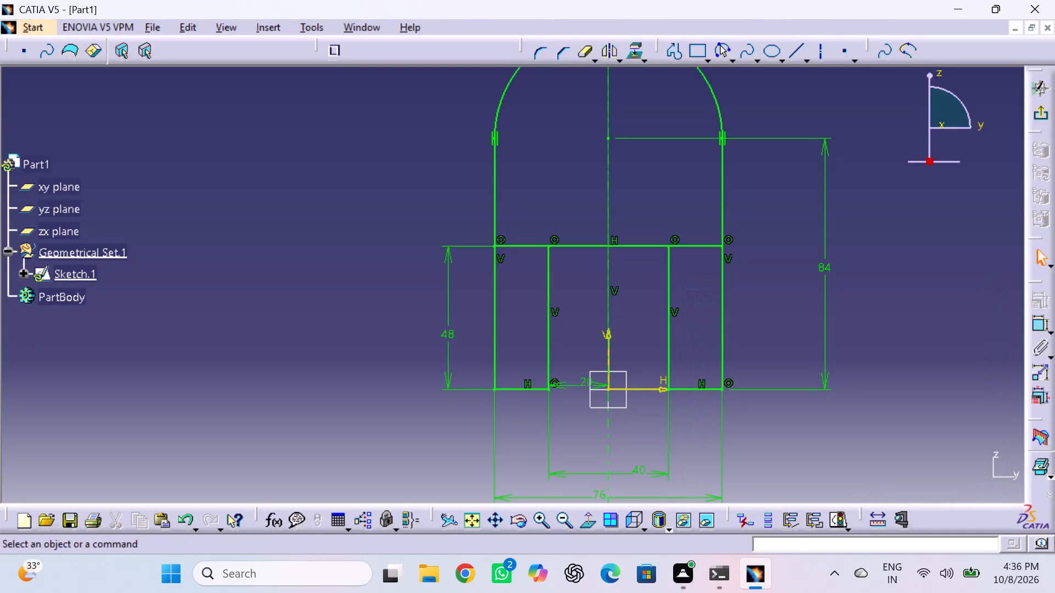
Quick-trim the top arc and both outer vertical line portions above the horizontal line.
{"action": "left_click", "coordinate": [588, 55]}
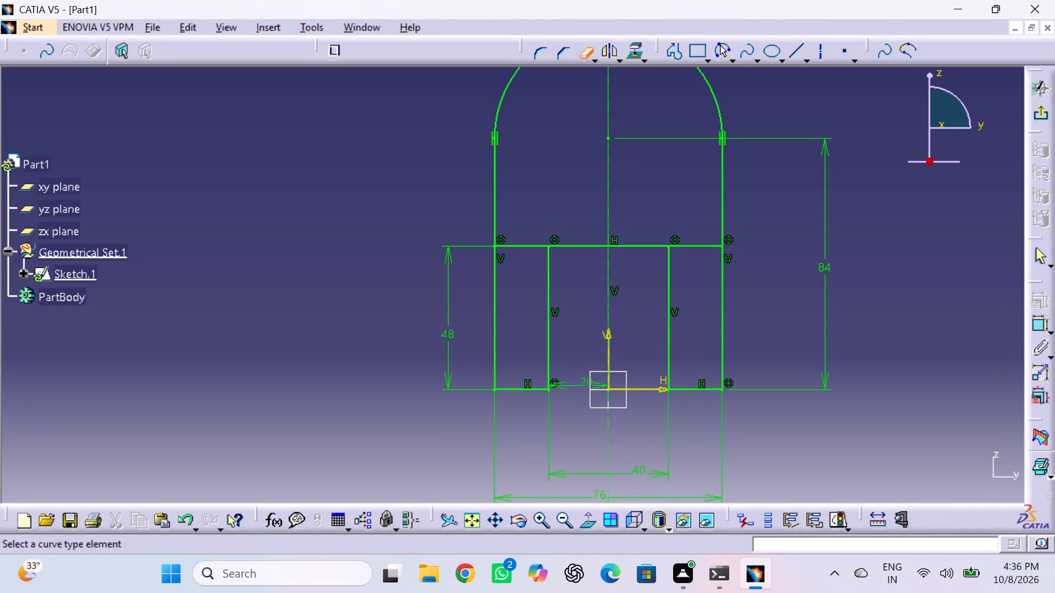
{"action": "left_click", "coordinate": [719, 178]}
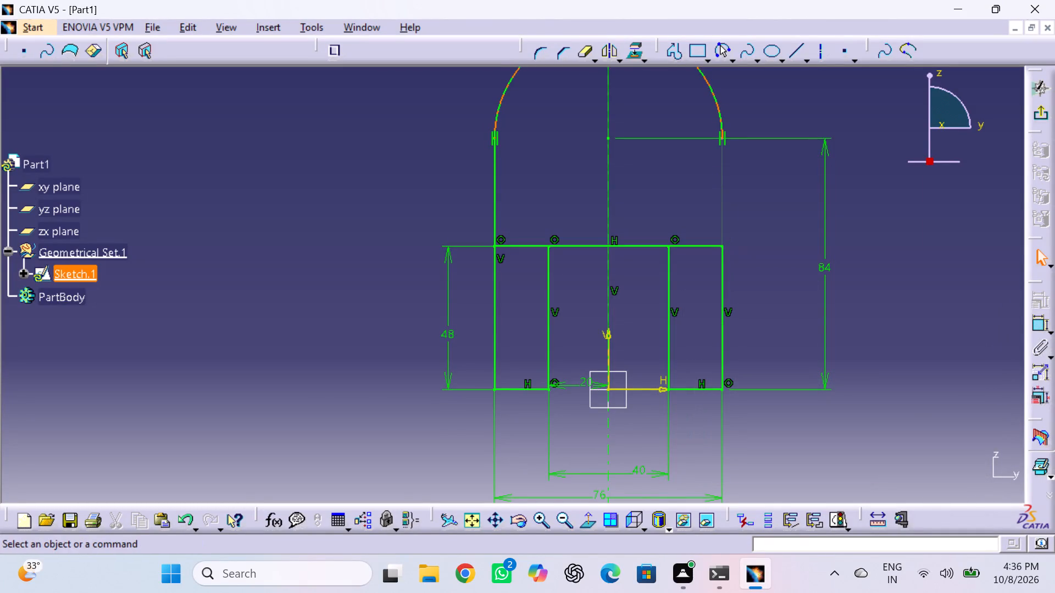
{"action": "left_click", "coordinate": [721, 115]}
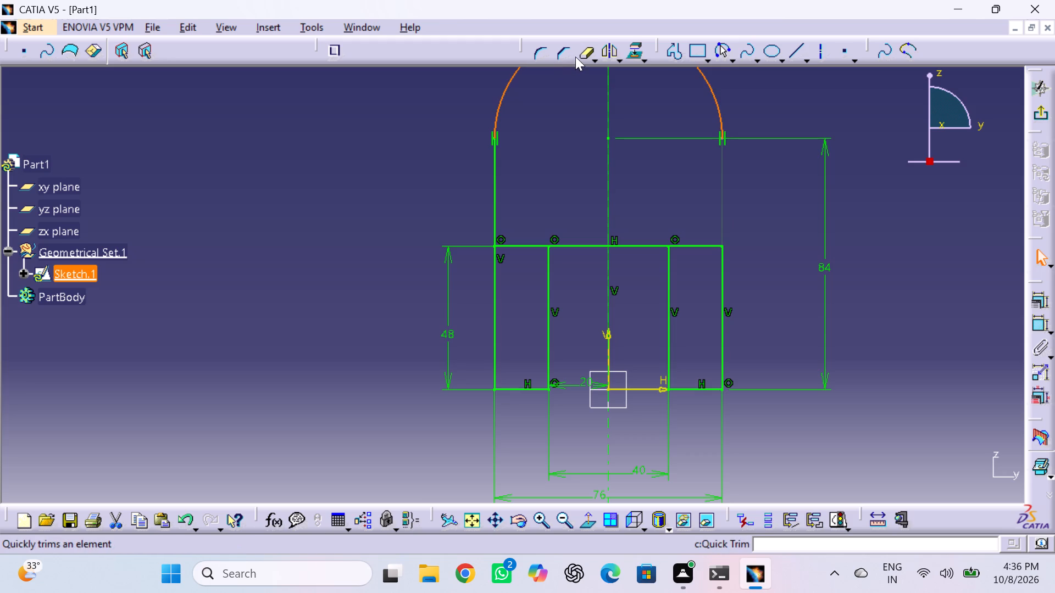
{"action": "double_click", "coordinate": [585, 49]}
{"action": "left_click", "coordinate": [714, 97]}
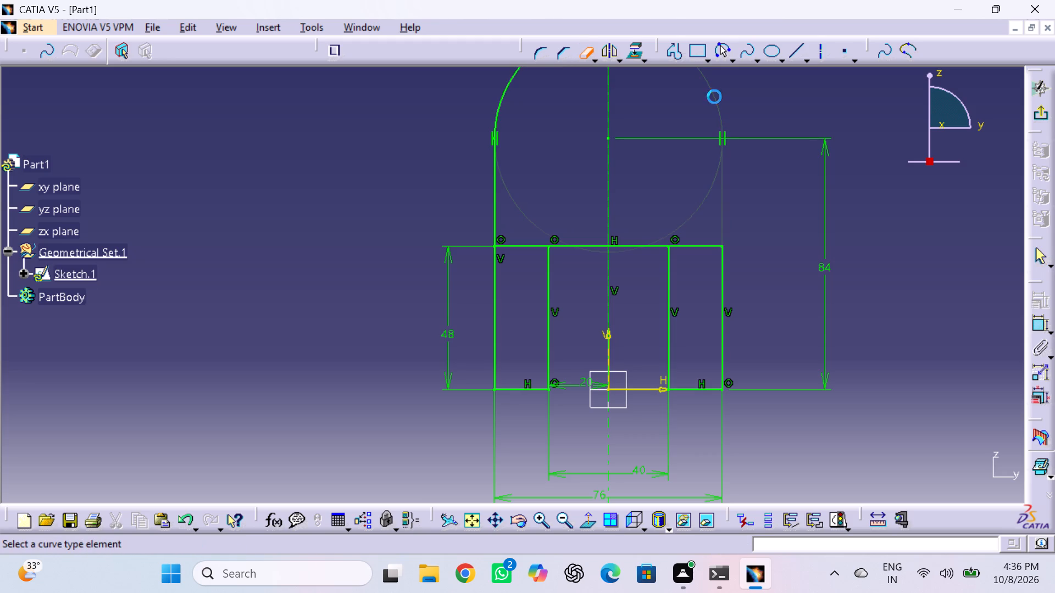
{"action": "left_click", "coordinate": [502, 100]}
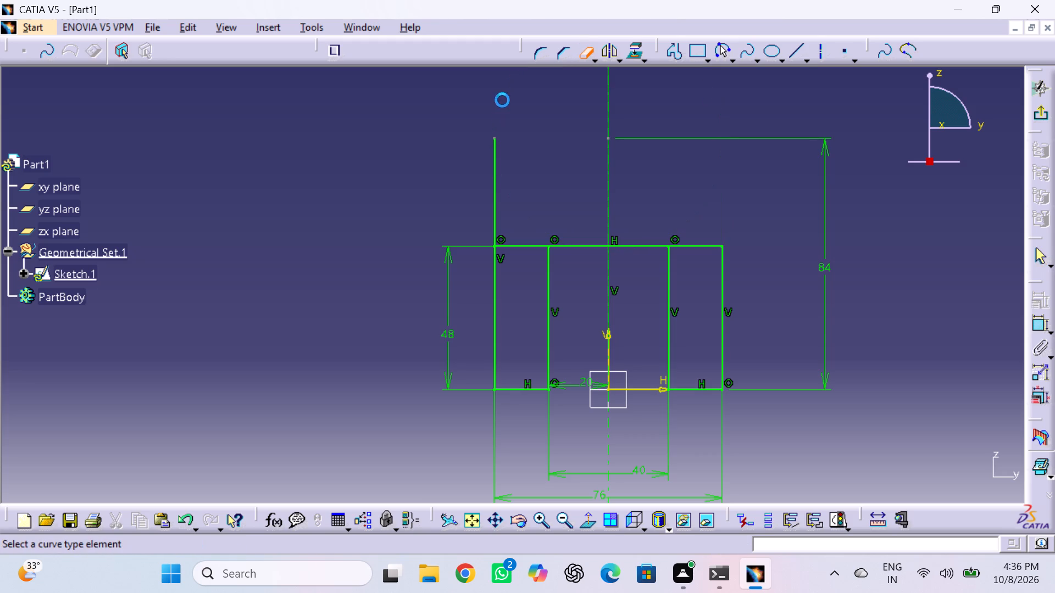
{"action": "left_click", "coordinate": [498, 147]}
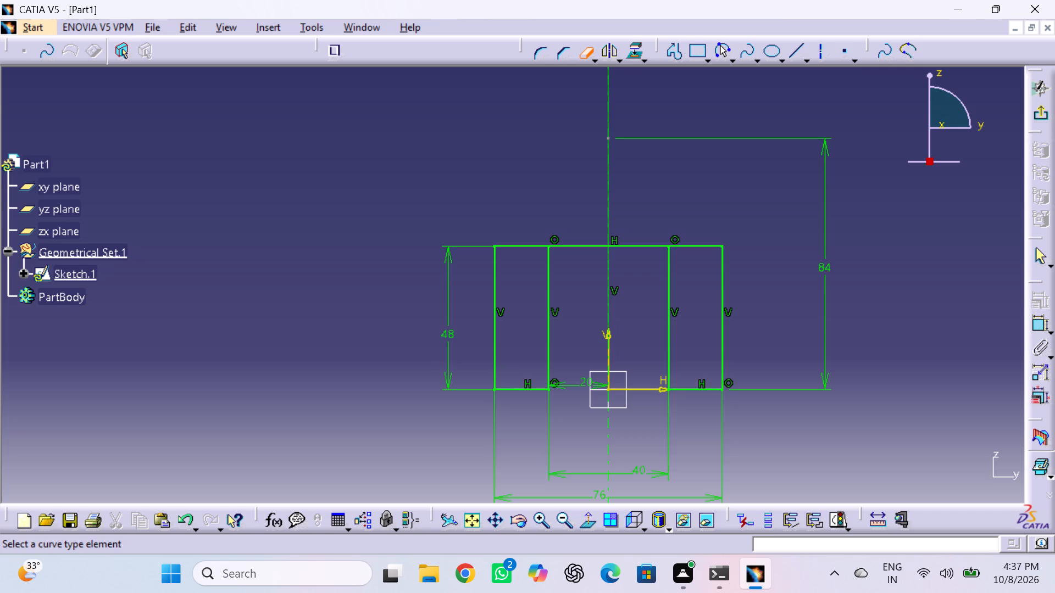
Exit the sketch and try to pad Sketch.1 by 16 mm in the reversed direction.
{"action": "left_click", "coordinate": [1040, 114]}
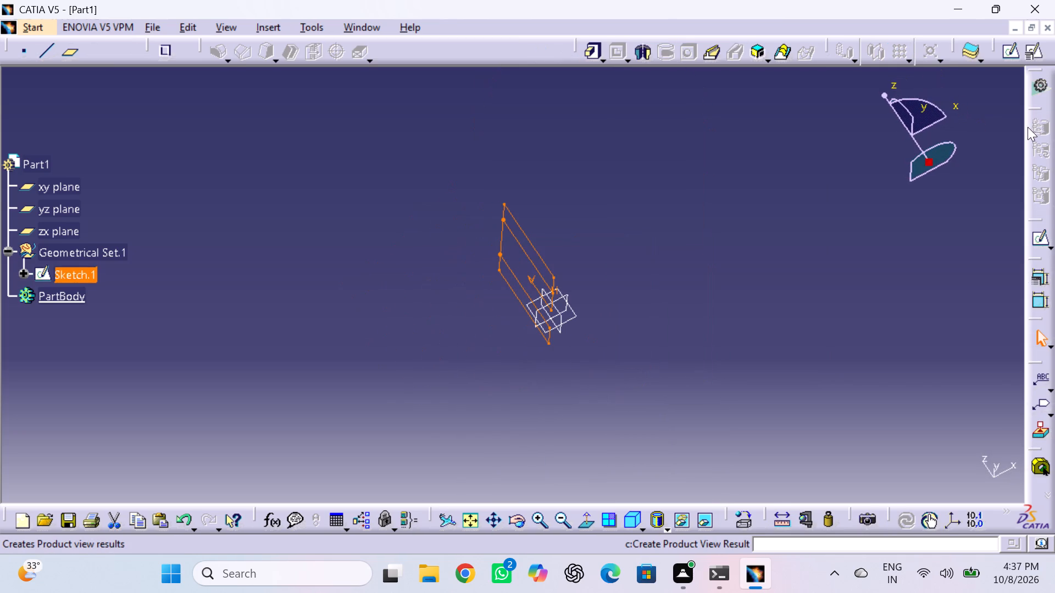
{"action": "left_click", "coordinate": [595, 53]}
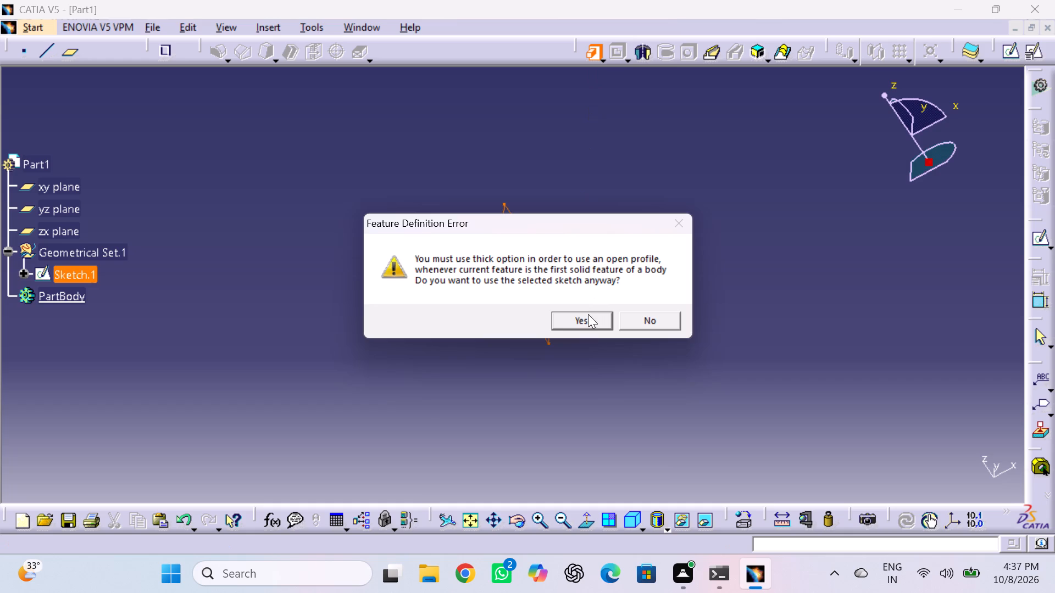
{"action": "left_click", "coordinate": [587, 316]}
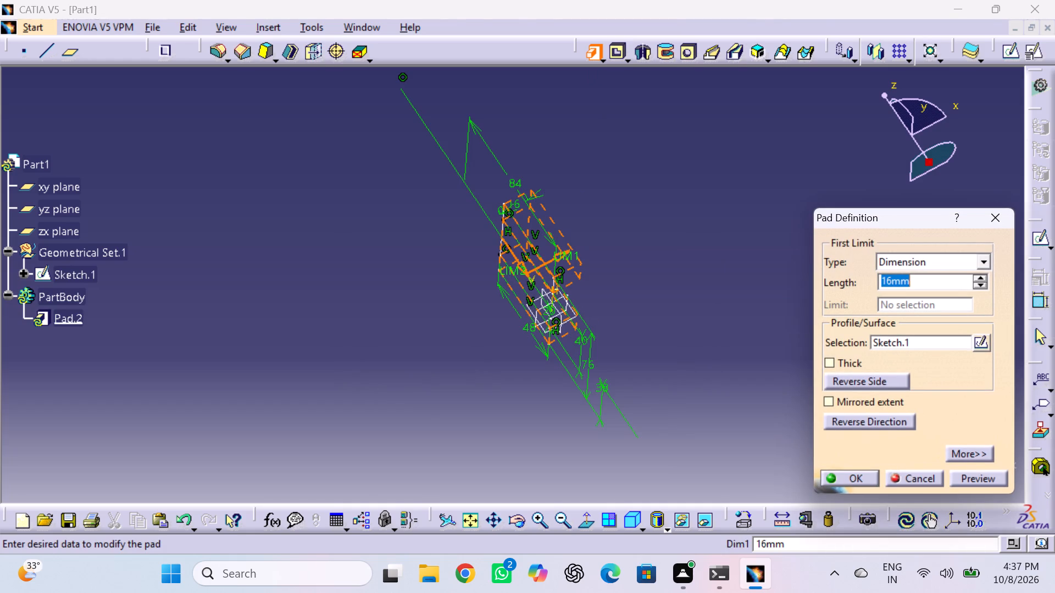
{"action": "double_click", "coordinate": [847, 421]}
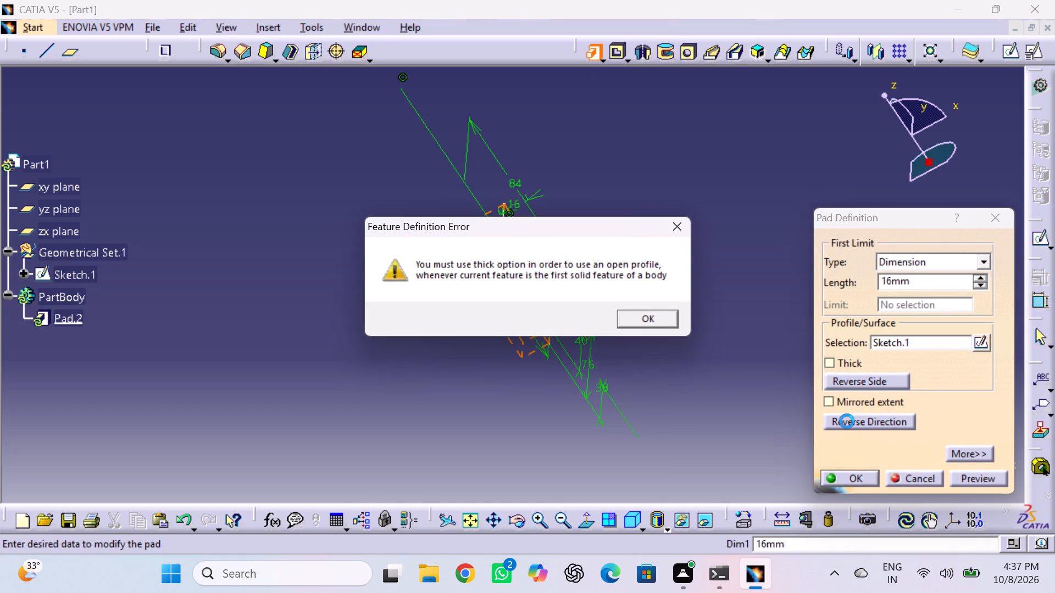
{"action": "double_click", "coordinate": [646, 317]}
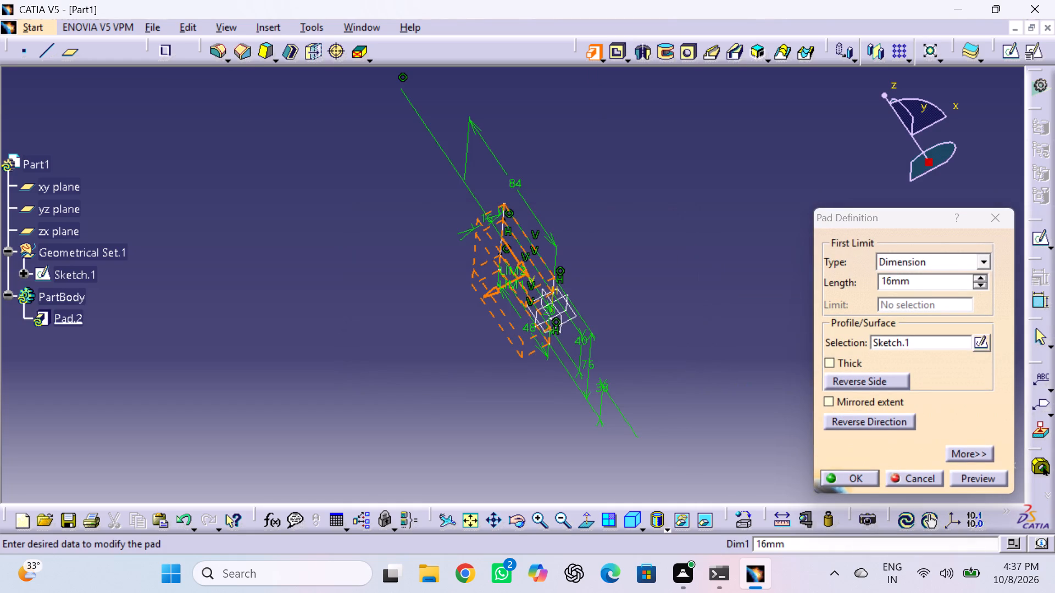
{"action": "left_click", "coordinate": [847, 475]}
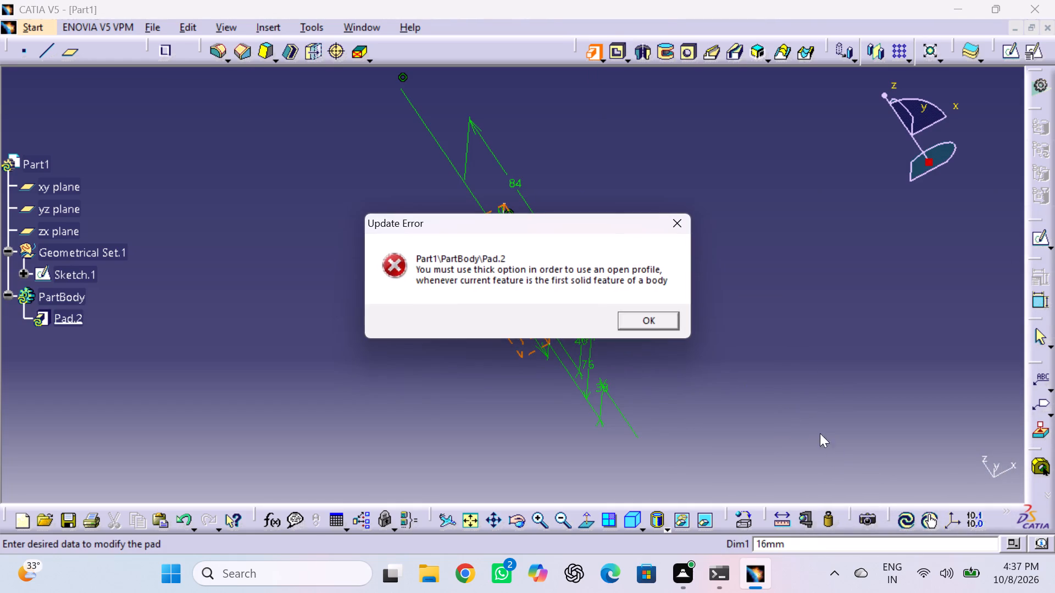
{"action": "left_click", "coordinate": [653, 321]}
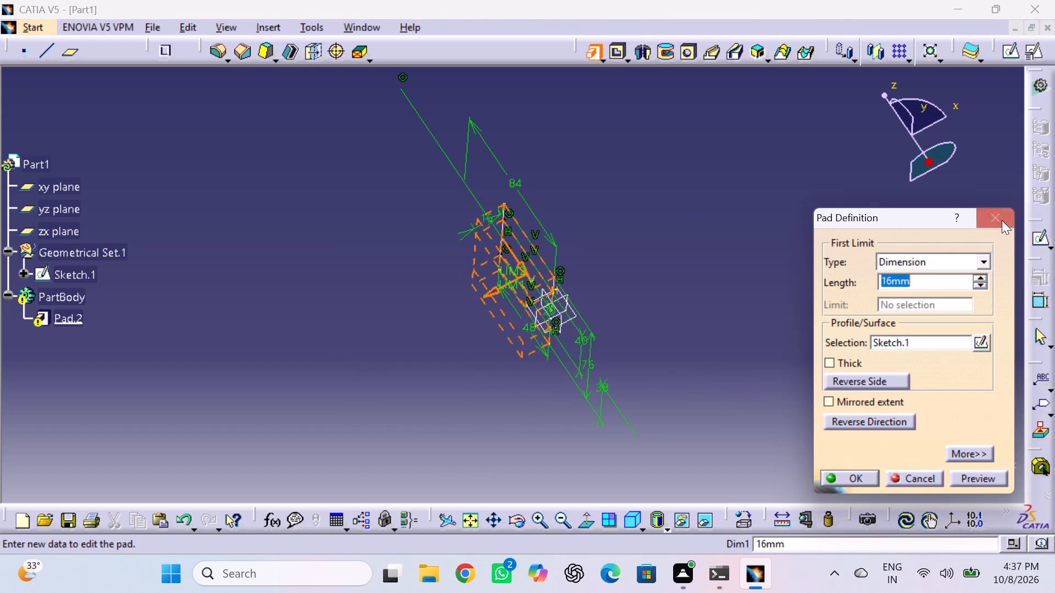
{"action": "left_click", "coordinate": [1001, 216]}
Reopen Sketch.1 for editing.
{"action": "left_click", "coordinate": [71, 275]}
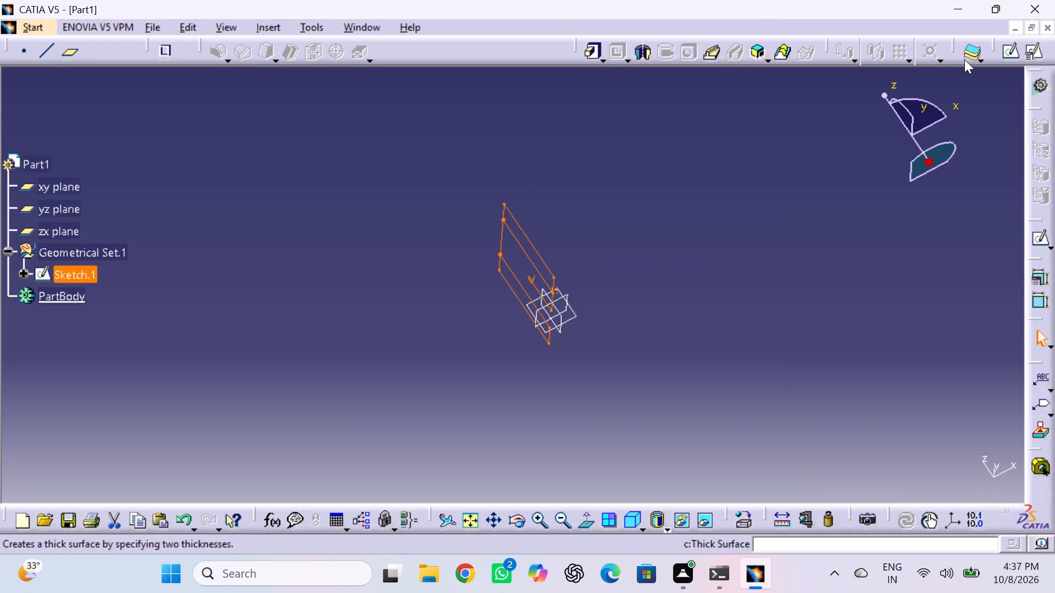
{"action": "left_click", "coordinate": [1008, 46]}
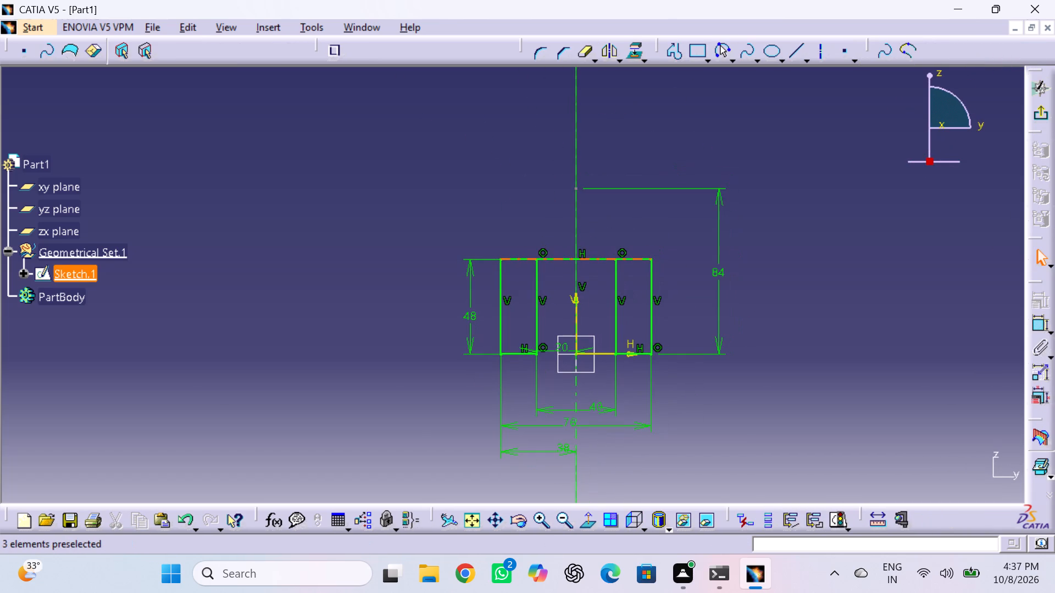
Delete the horizontal line joining the tops of the vertical lines in Sketch.1.
{"action": "double_click", "coordinate": [584, 260]}
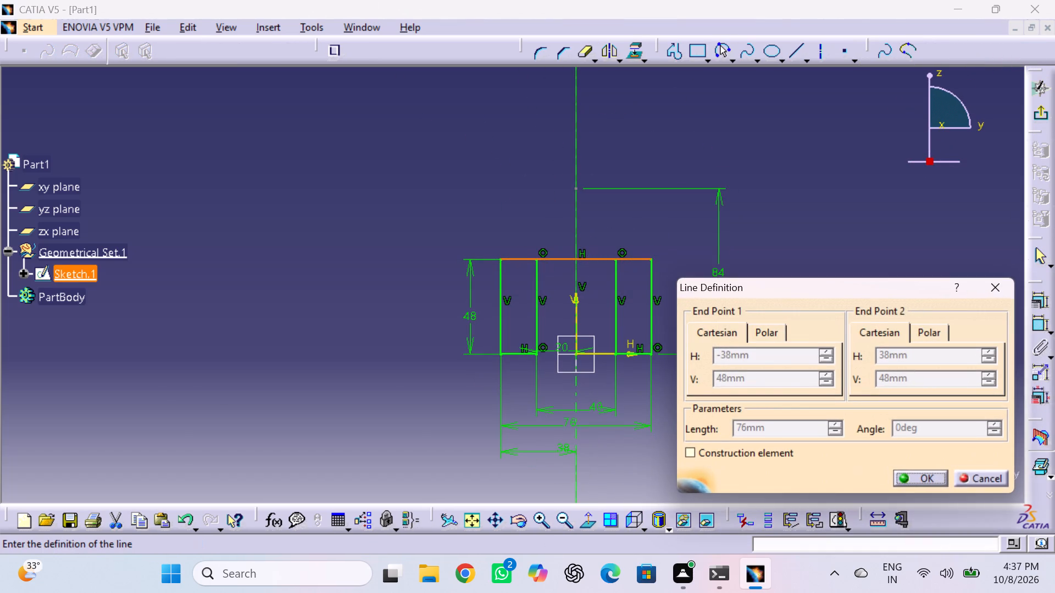
{"action": "left_click", "coordinate": [924, 479]}
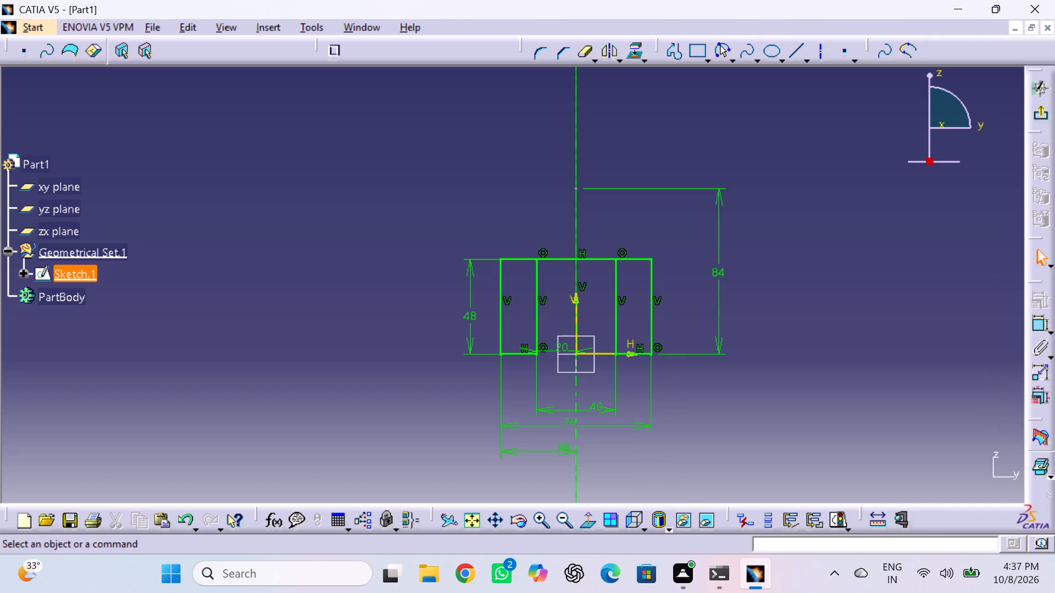
{"action": "left_click", "coordinate": [595, 259]}
{"action": "key", "text": "Delete"}
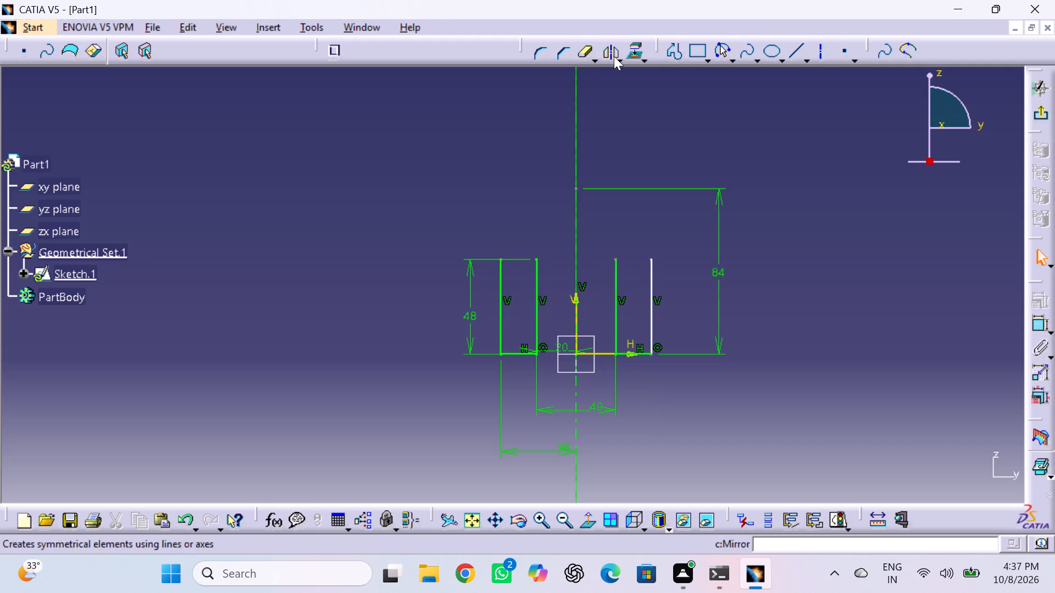
Use Profile to draw a horizontal line joining the upper endpoints of the left pair of vertical lines.
{"action": "left_click", "coordinate": [670, 48]}
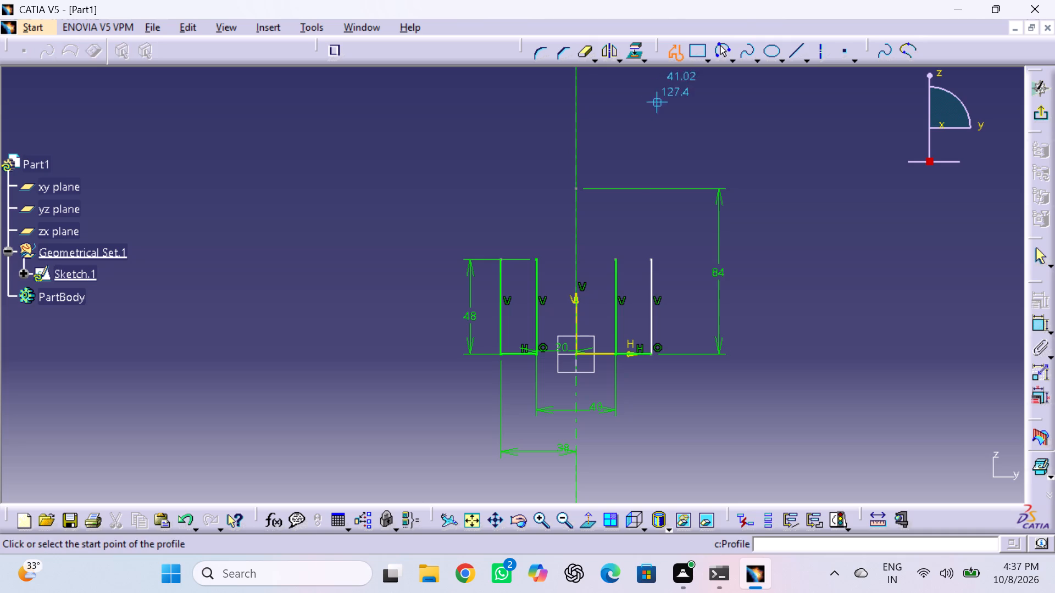
{"action": "left_click", "coordinate": [500, 258]}
{"action": "left_click", "coordinate": [537, 258]}
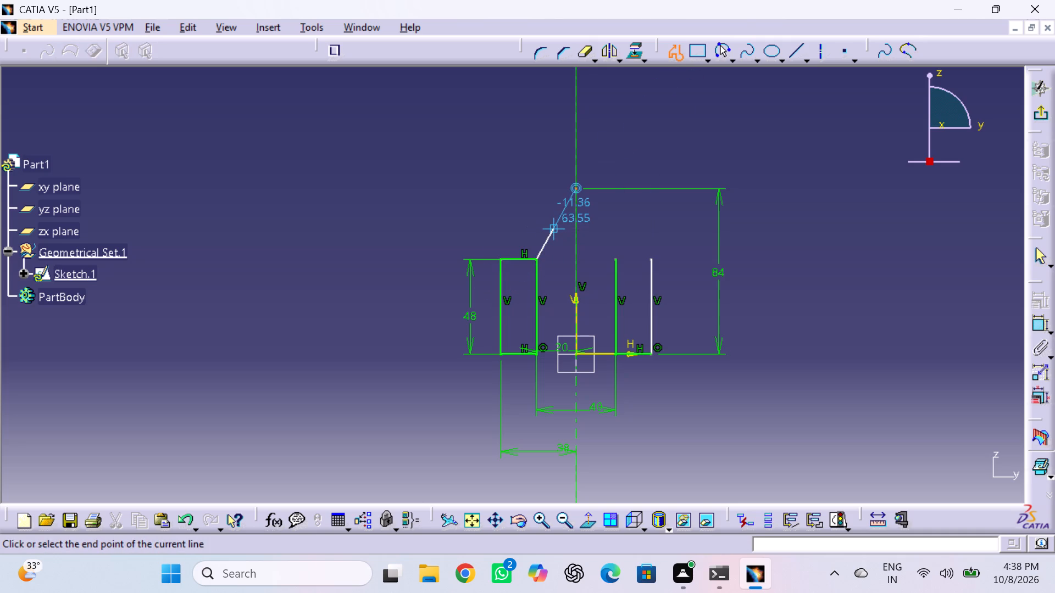
{"action": "key", "text": "Delete"}
{"action": "key", "text": "Delete"}
{"action": "key", "text": "Delete"}
{"action": "key", "text": "Escape"}
{"action": "key", "text": "Escape"}
{"action": "left_click", "coordinate": [673, 146]}
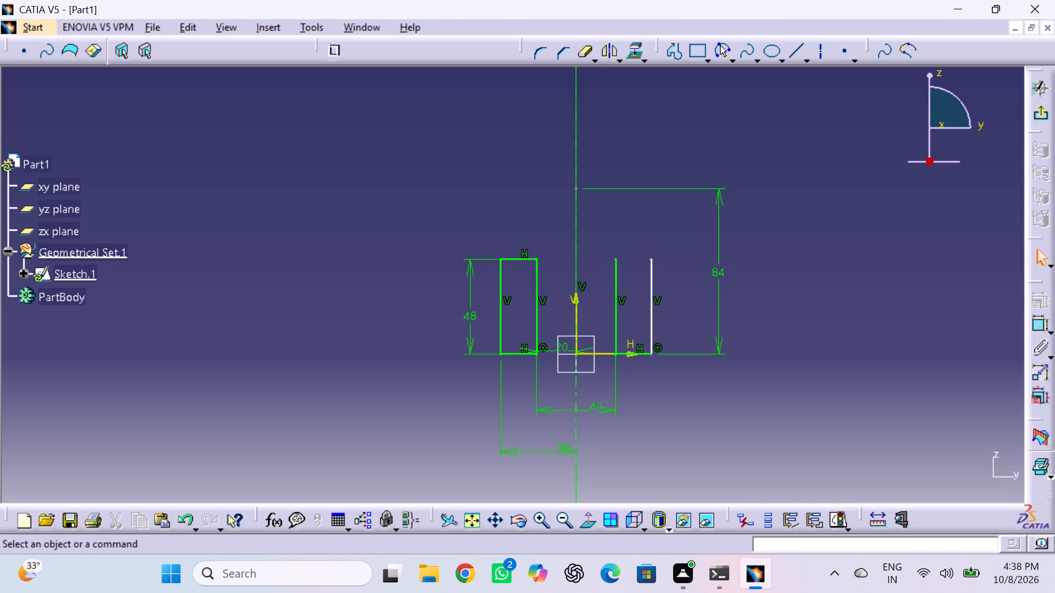
Use Profile to draw a horizontal line joining the upper endpoints of the right pair of vertical lines.
{"action": "left_click", "coordinate": [672, 54]}
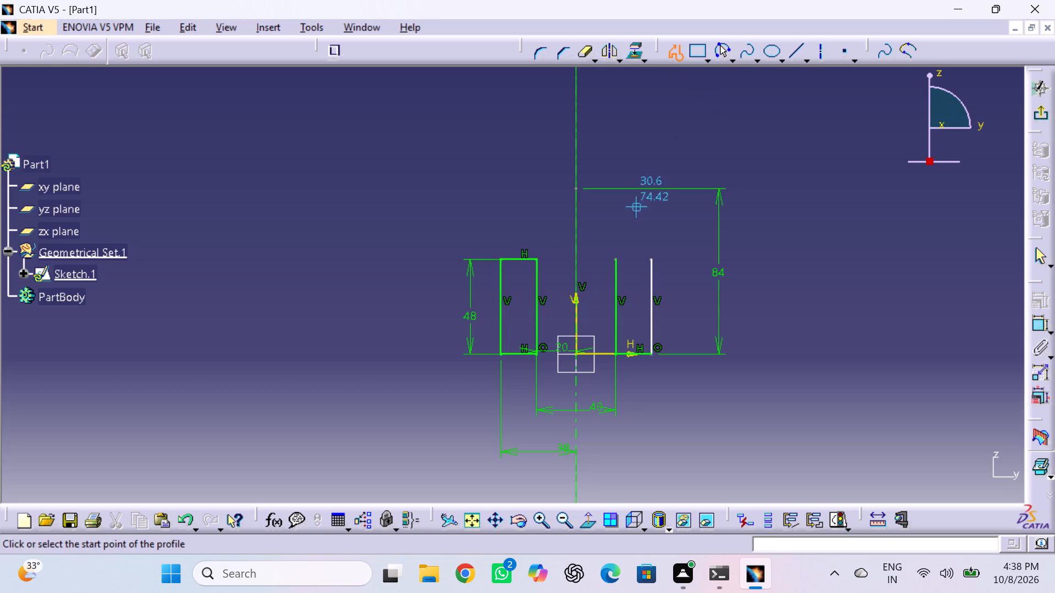
{"action": "double_click", "coordinate": [618, 256]}
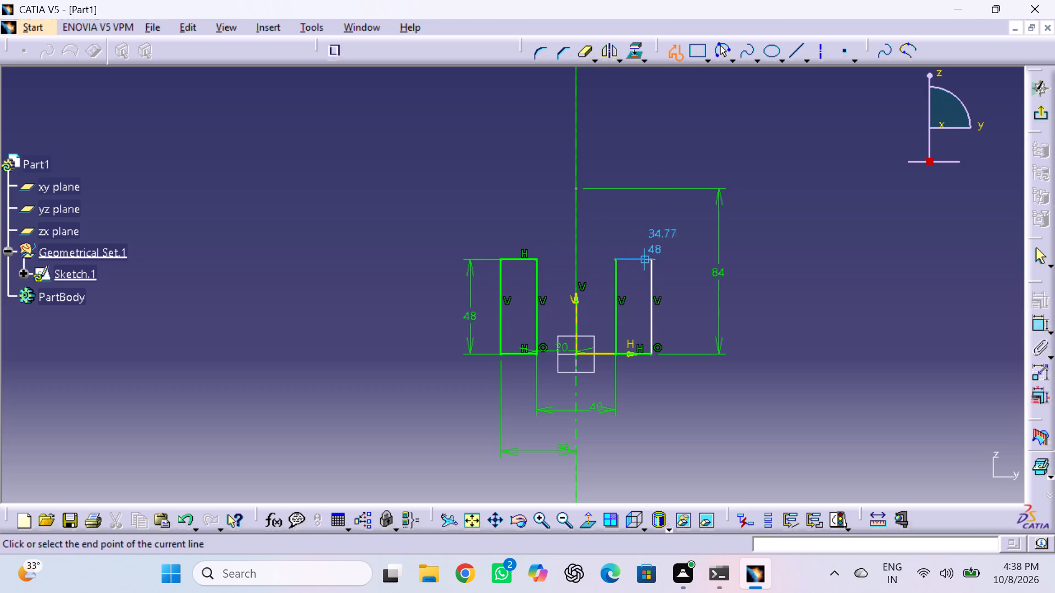
{"action": "left_click", "coordinate": [648, 260]}
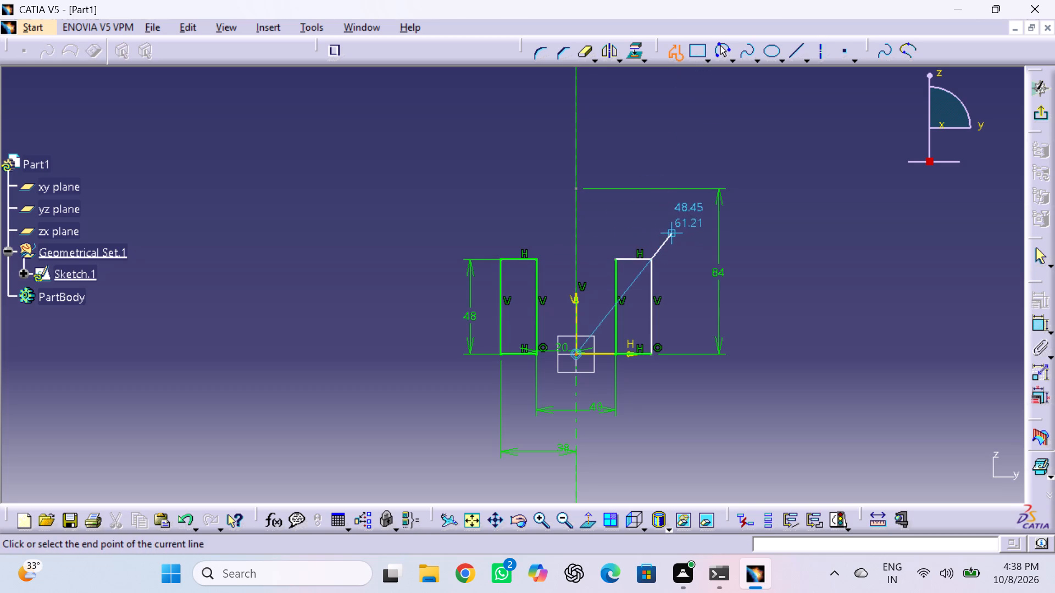
{"action": "key", "text": "Escape"}
{"action": "left_click", "coordinate": [671, 232]}
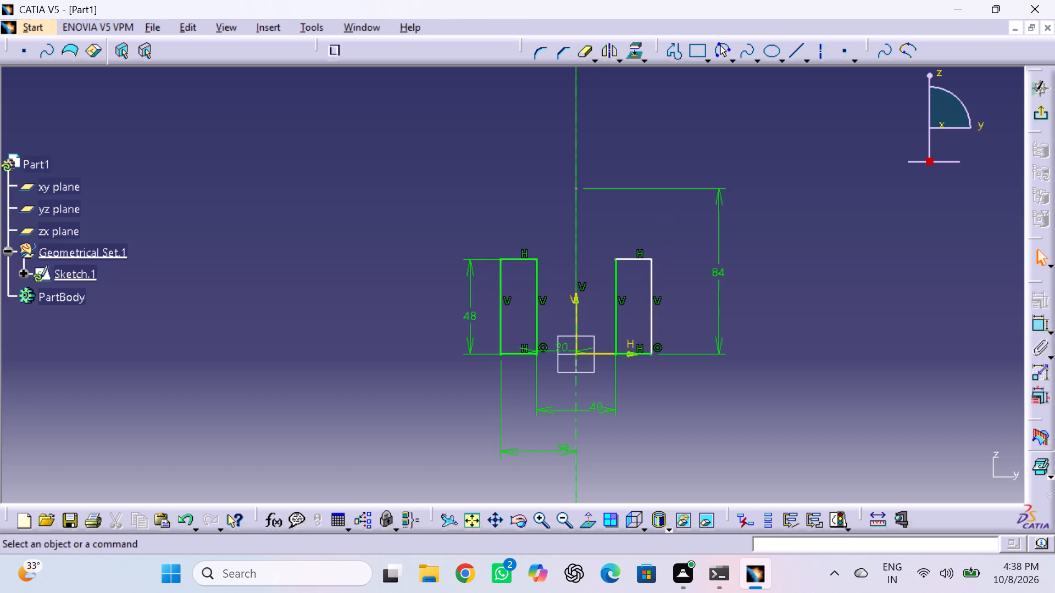
Dimension the length of the right rectangle's outer vertical line and of its top horizontal line.
{"action": "left_click", "coordinate": [1044, 327]}
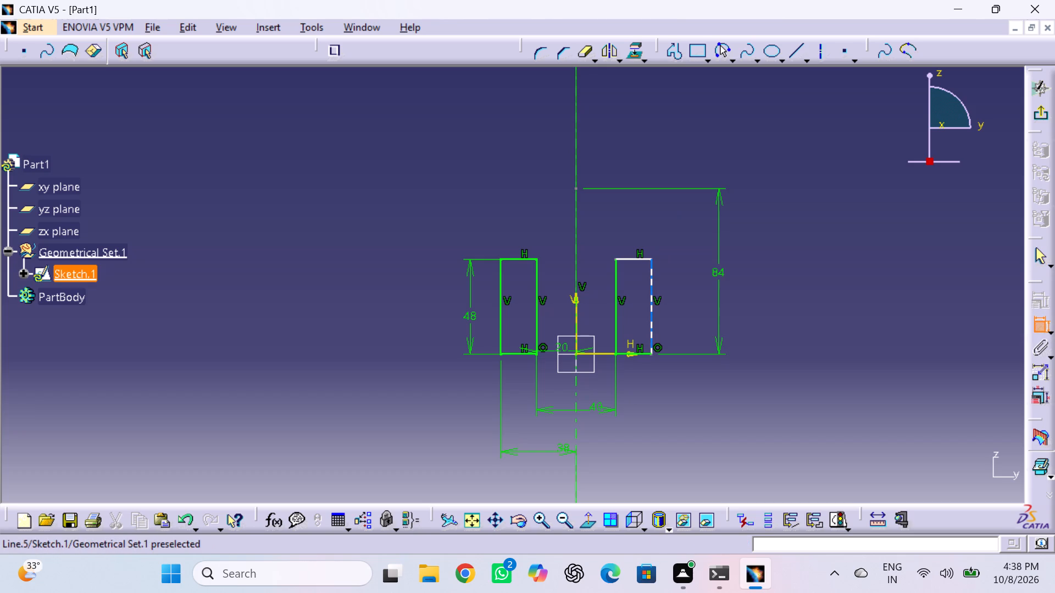
{"action": "left_click", "coordinate": [651, 312]}
{"action": "left_click", "coordinate": [669, 317]}
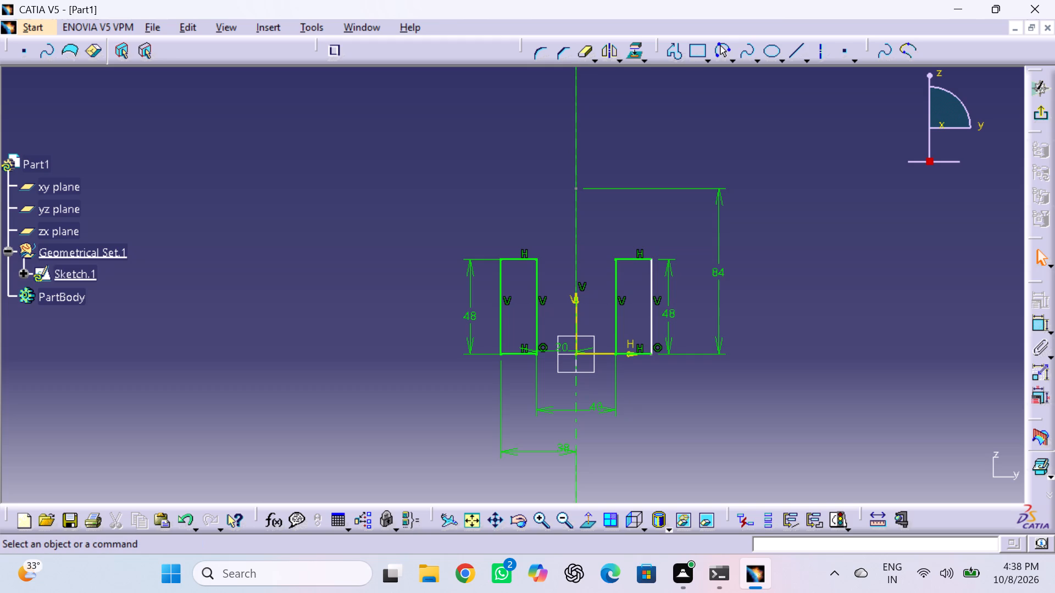
{"action": "left_click", "coordinate": [1037, 319]}
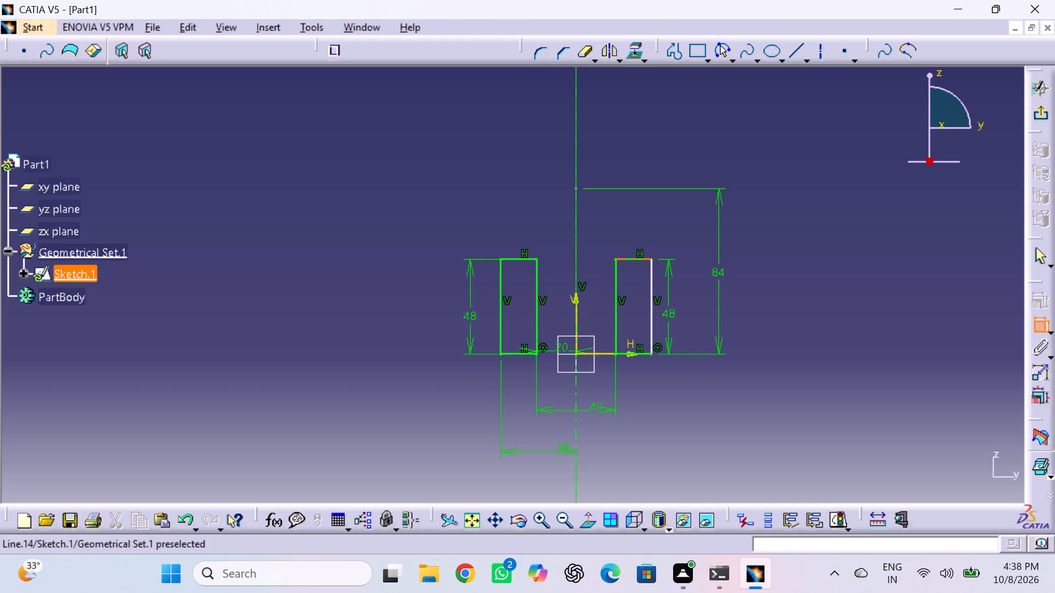
{"action": "left_click", "coordinate": [634, 257]}
{"action": "left_click", "coordinate": [645, 240]}
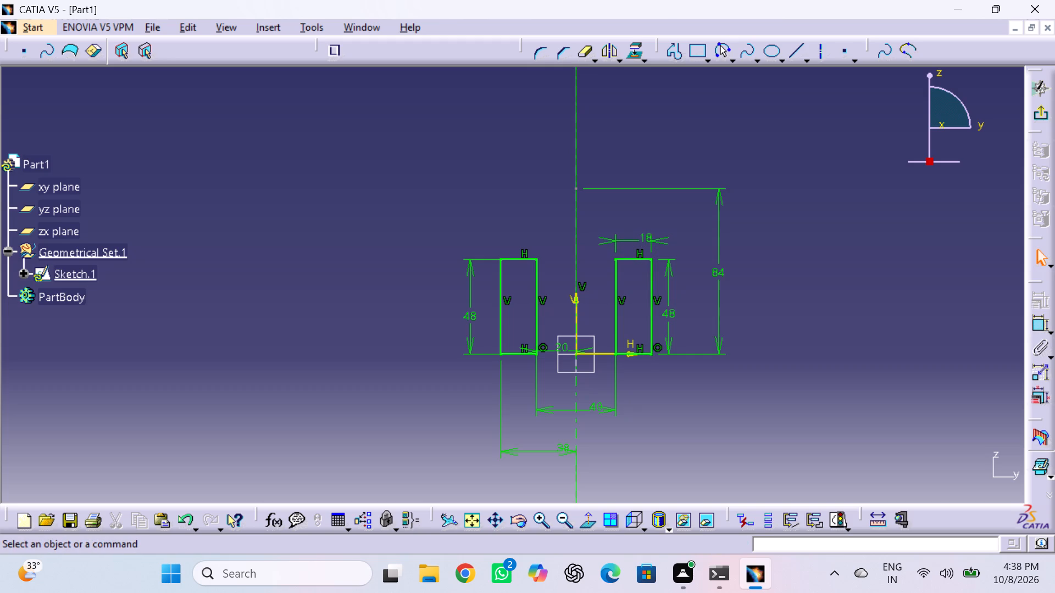
{"action": "left_click", "coordinate": [829, 299]}
Exit the sketch and pad Sketch.1 by 16 mm with mirrored extent, leaving no further pad open.
{"action": "left_click", "coordinate": [1040, 115]}
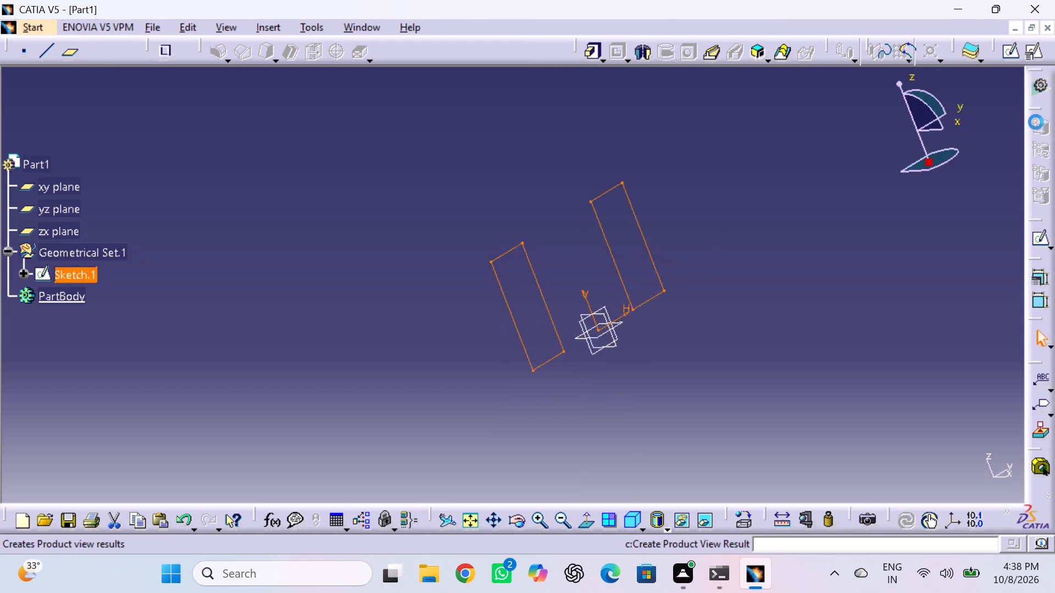
{"action": "double_click", "coordinate": [598, 52]}
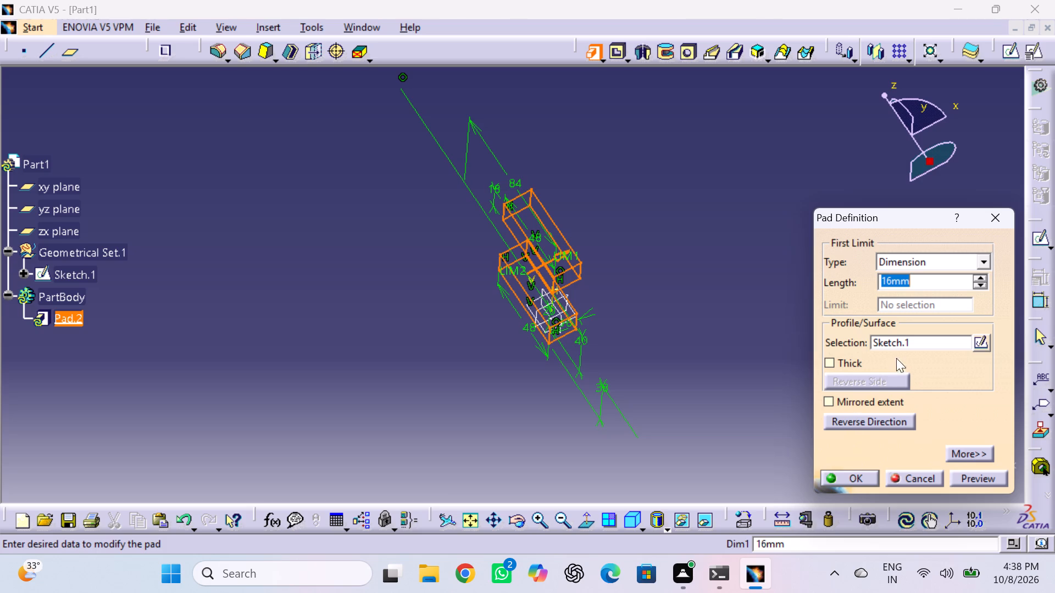
{"action": "left_click", "coordinate": [826, 402]}
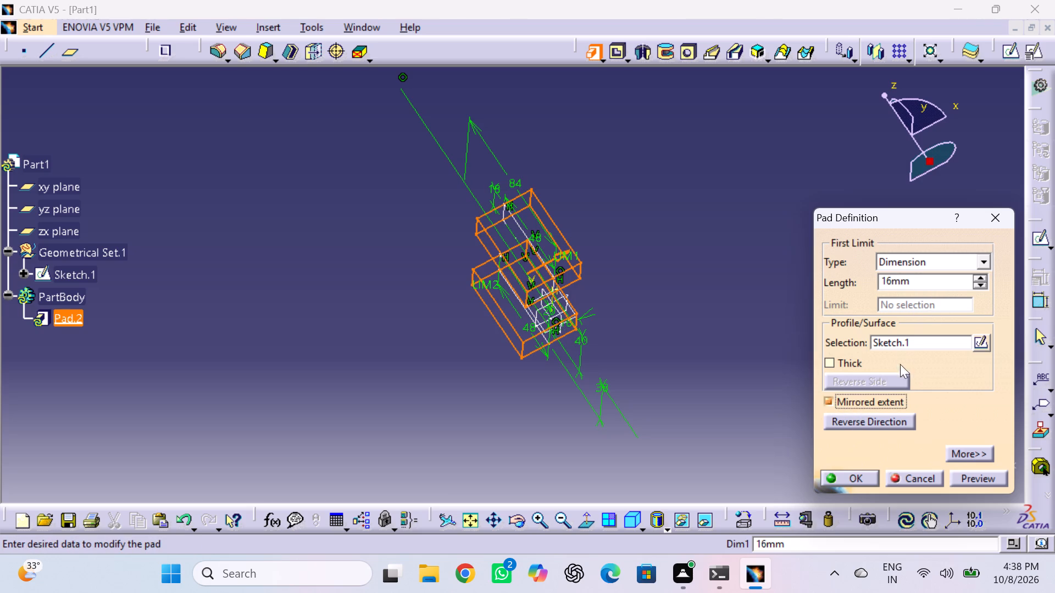
{"action": "left_click", "coordinate": [856, 476]}
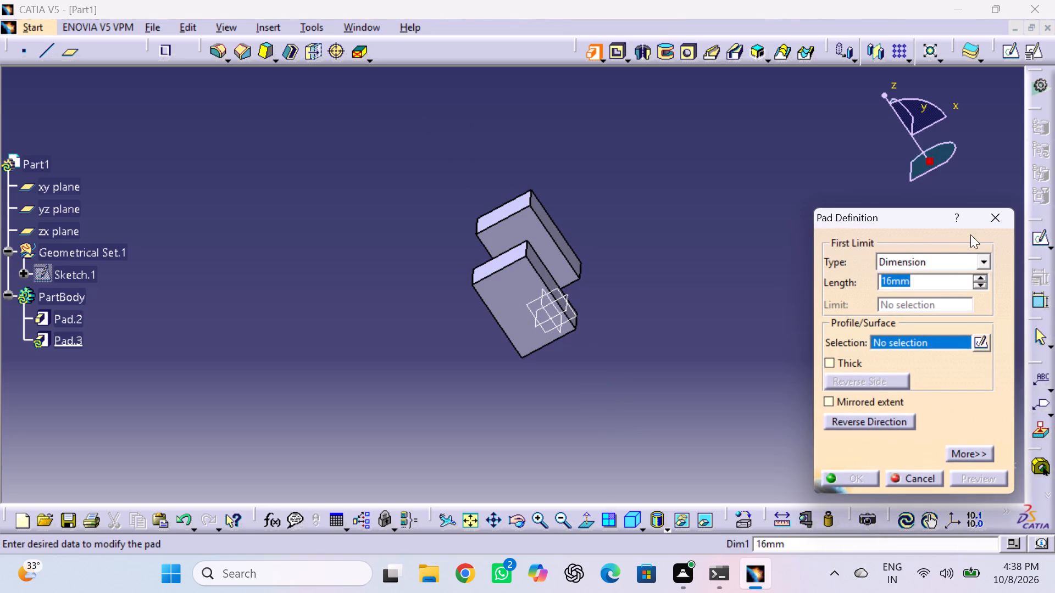
{"action": "left_click", "coordinate": [864, 475]}
{"action": "double_click", "coordinate": [997, 216]}
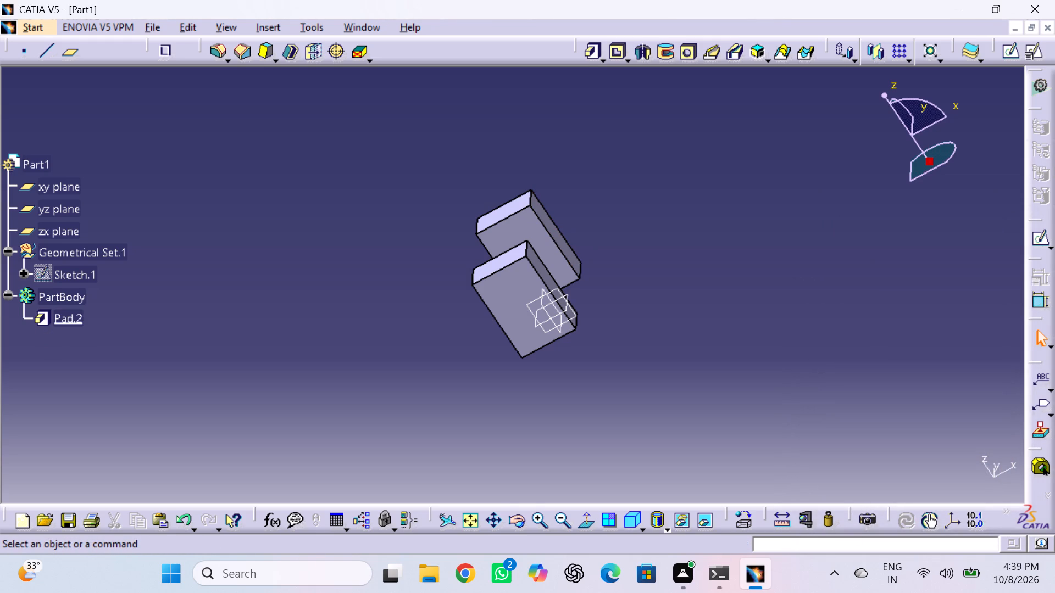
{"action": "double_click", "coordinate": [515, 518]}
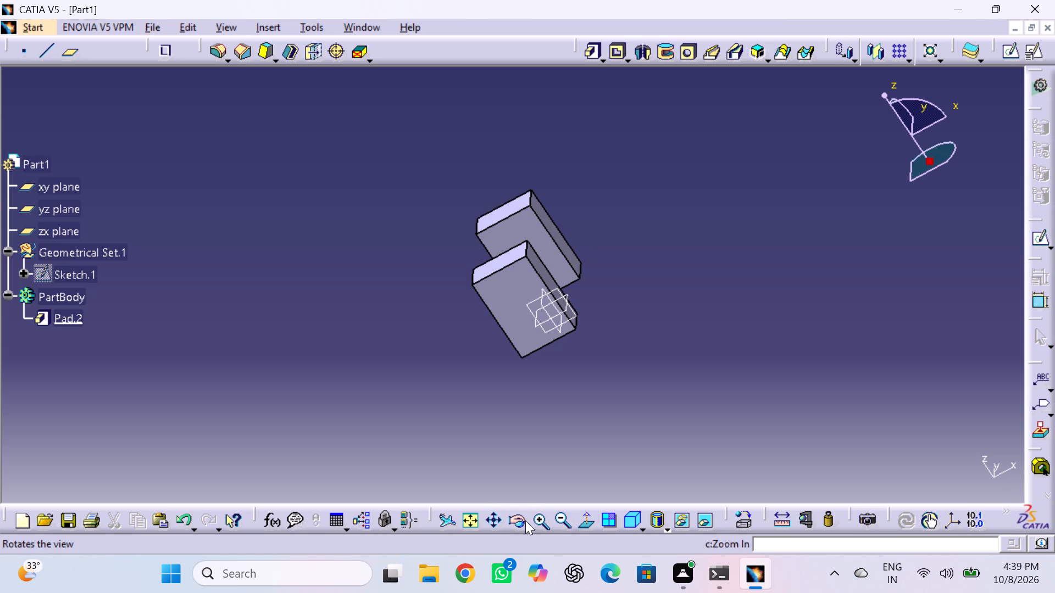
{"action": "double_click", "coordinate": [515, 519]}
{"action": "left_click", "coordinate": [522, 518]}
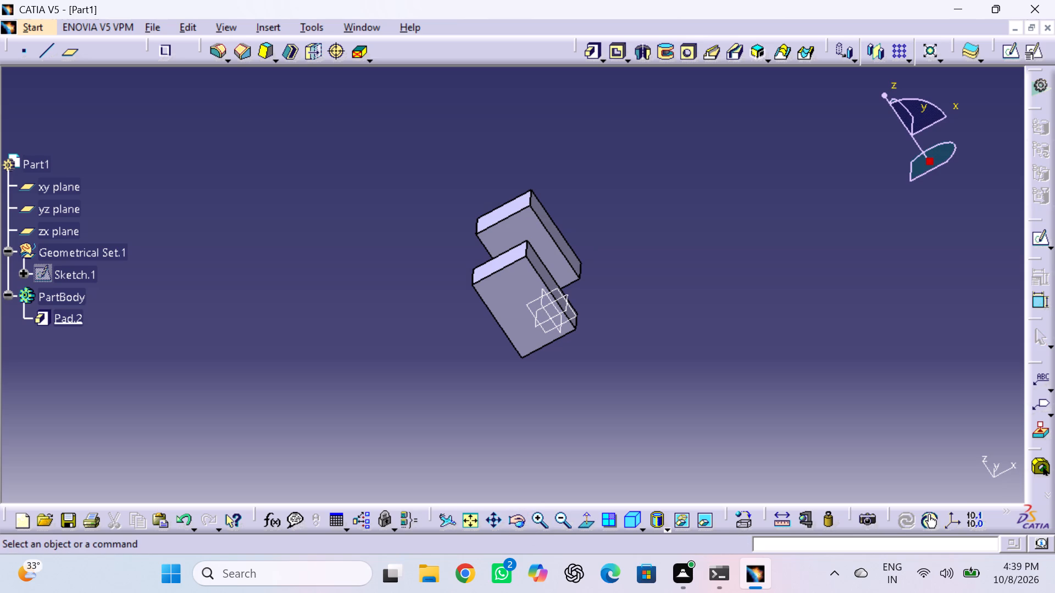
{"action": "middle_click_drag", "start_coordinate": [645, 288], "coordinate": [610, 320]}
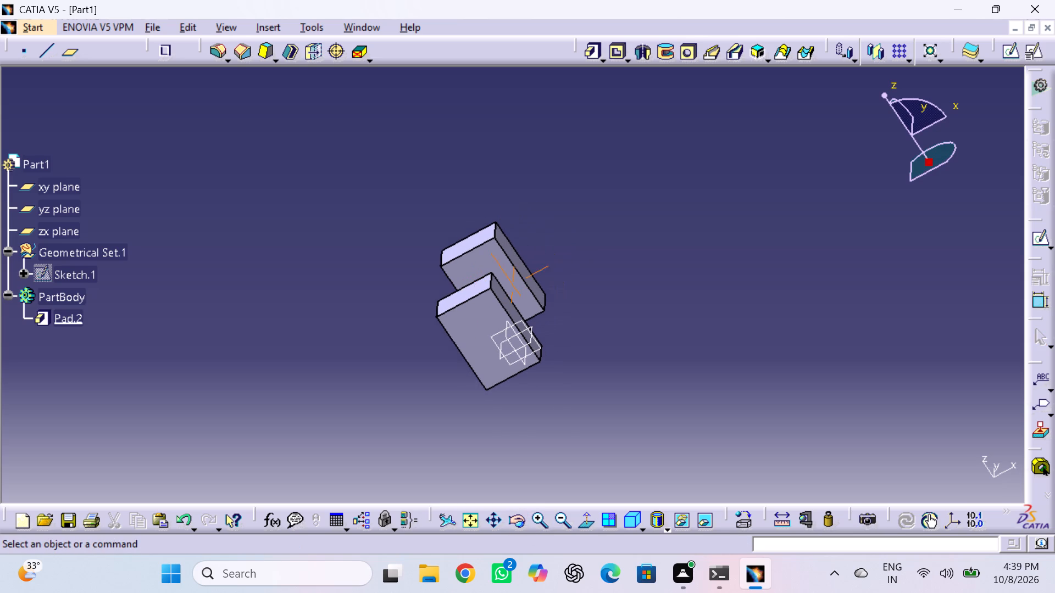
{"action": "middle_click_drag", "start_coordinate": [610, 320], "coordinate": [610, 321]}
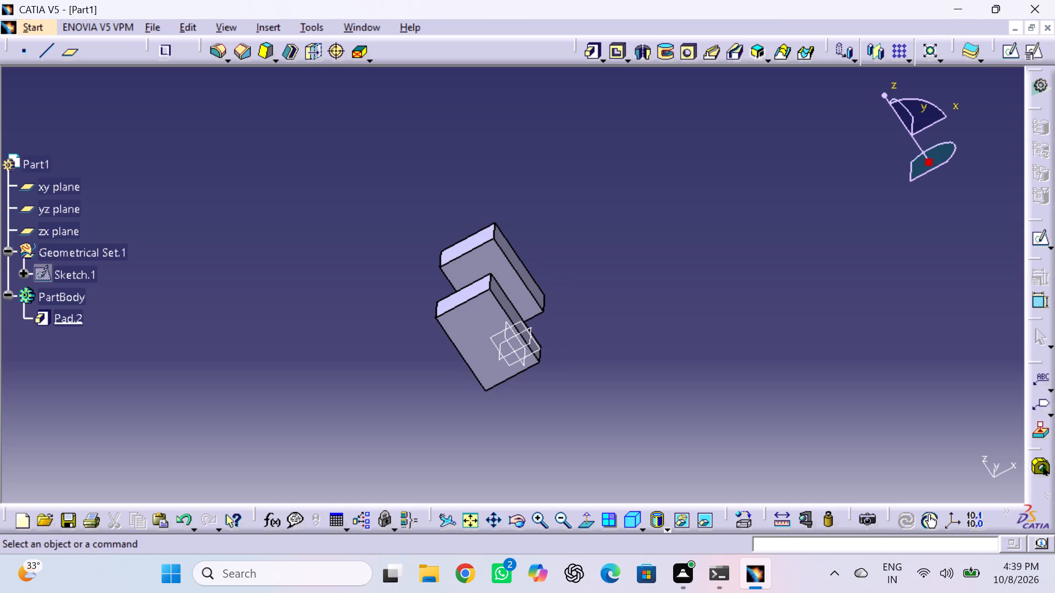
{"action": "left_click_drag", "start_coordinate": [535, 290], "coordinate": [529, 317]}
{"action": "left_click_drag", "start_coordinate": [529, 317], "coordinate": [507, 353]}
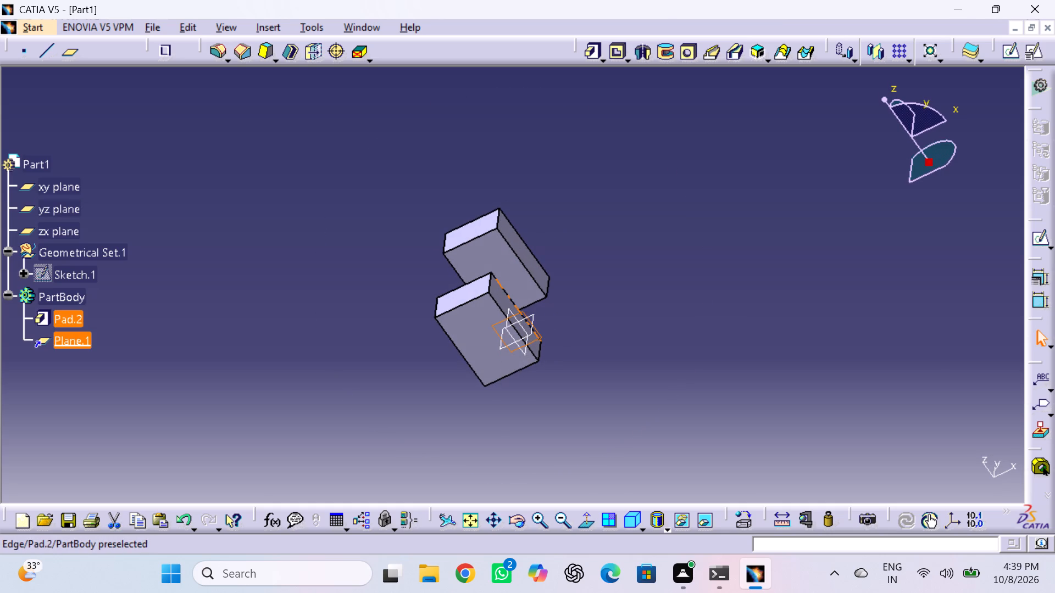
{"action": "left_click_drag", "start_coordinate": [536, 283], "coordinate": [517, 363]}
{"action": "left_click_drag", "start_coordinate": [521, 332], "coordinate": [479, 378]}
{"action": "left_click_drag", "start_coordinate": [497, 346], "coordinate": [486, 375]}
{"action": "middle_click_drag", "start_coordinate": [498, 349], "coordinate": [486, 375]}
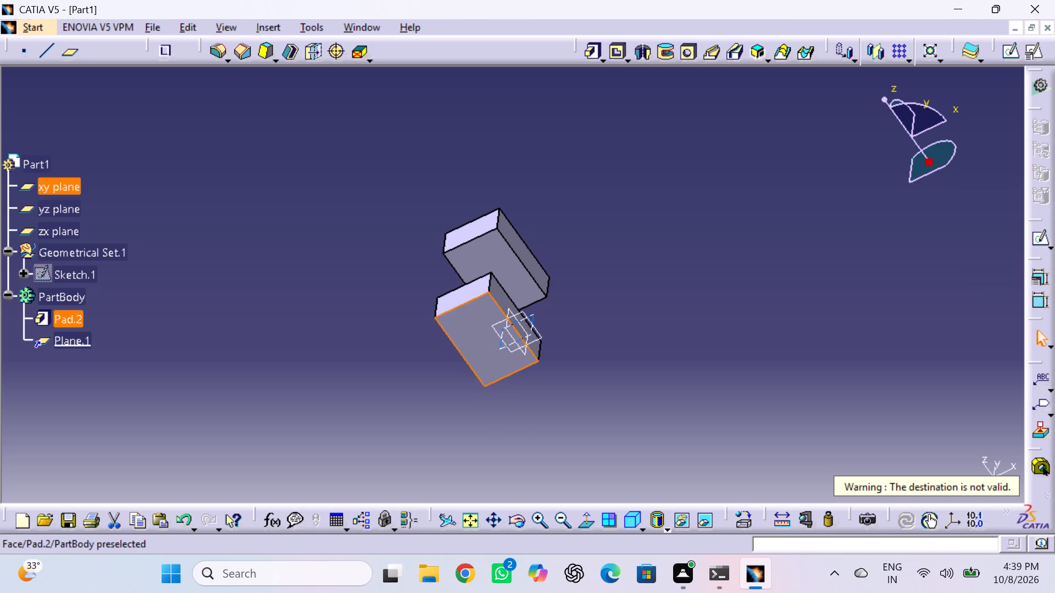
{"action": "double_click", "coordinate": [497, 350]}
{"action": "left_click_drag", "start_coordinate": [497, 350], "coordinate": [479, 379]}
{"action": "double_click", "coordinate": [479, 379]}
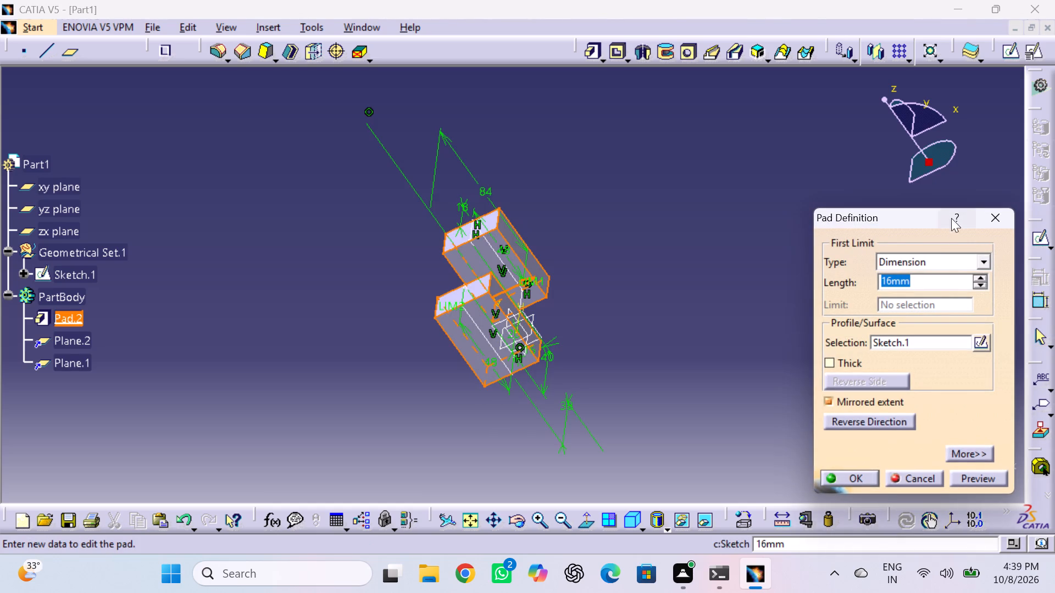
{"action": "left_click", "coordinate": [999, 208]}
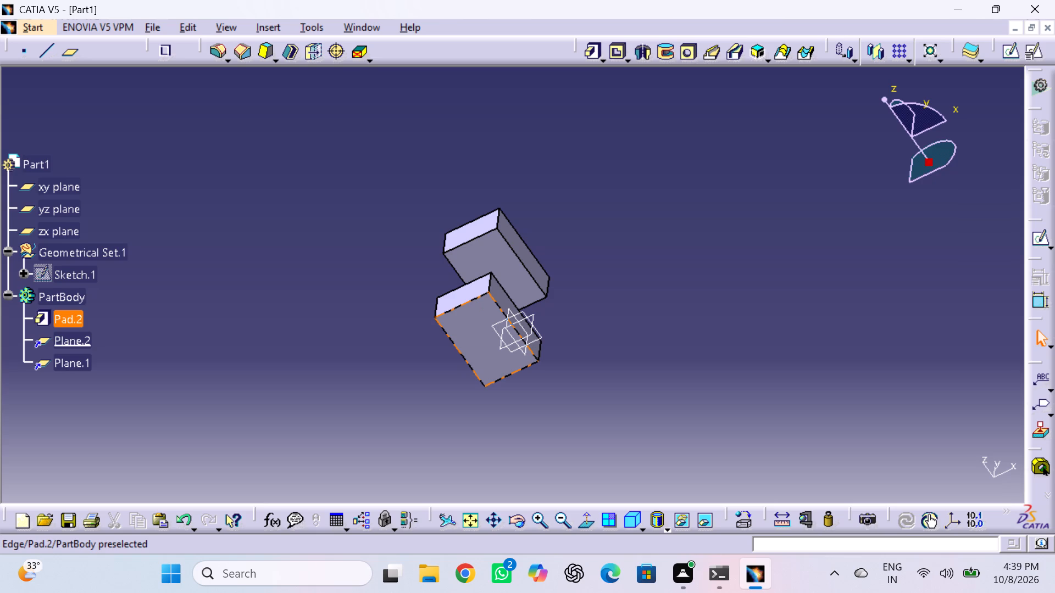
Open a new sketch on the long side face of the front block of Pad.2.
{"action": "middle_click_drag", "start_coordinate": [487, 316], "coordinate": [417, 407]}
{"action": "right_click_drag", "start_coordinate": [484, 323], "coordinate": [417, 407]}
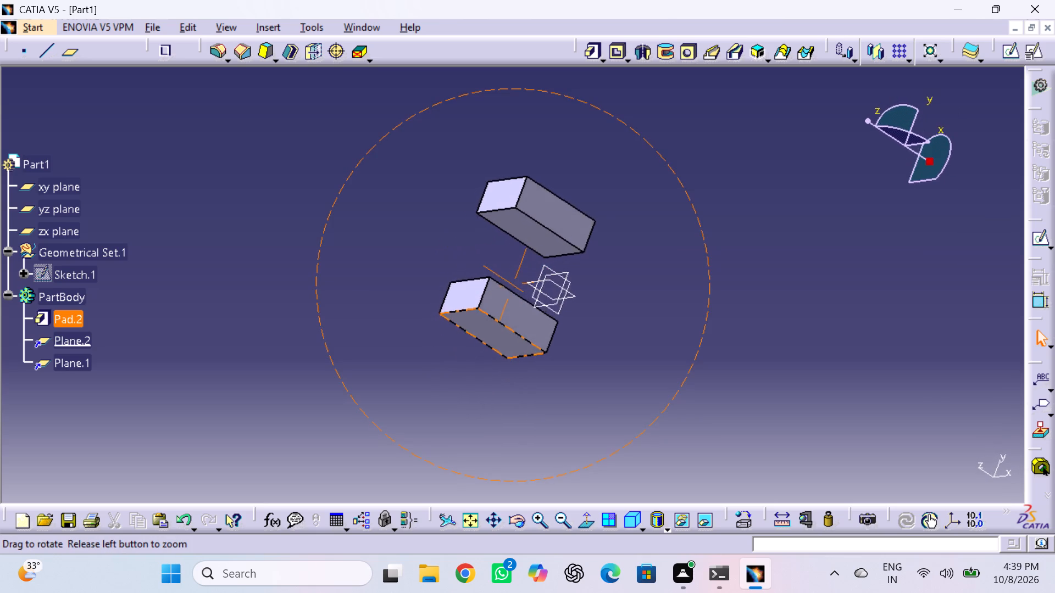
{"action": "middle_click_drag", "start_coordinate": [417, 407], "coordinate": [409, 411]}
{"action": "right_click_drag", "start_coordinate": [417, 407], "coordinate": [409, 411]}
{"action": "left_click", "coordinate": [515, 307]}
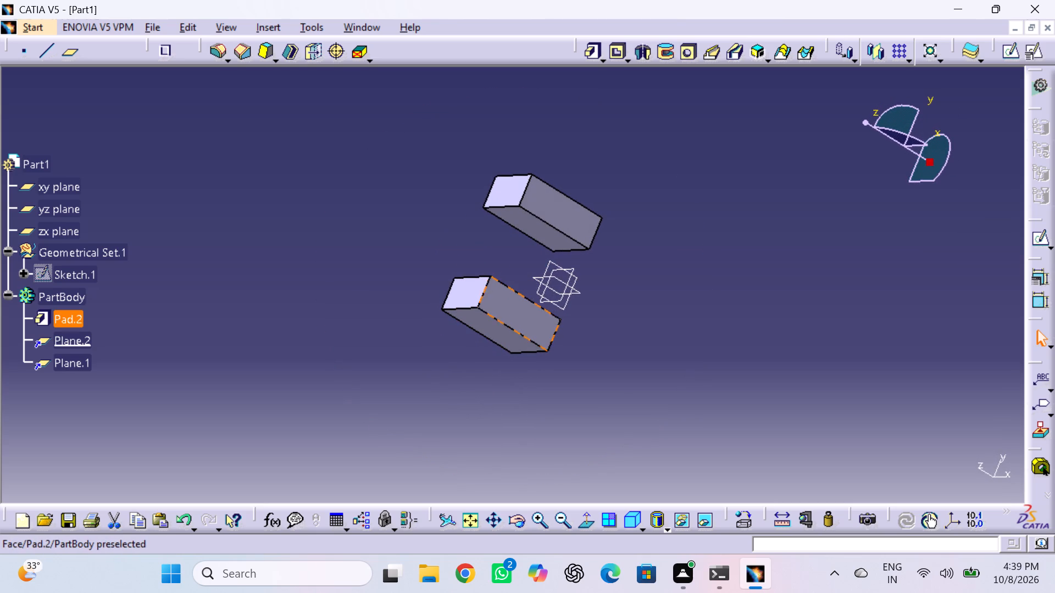
{"action": "left_click", "coordinate": [1015, 49]}
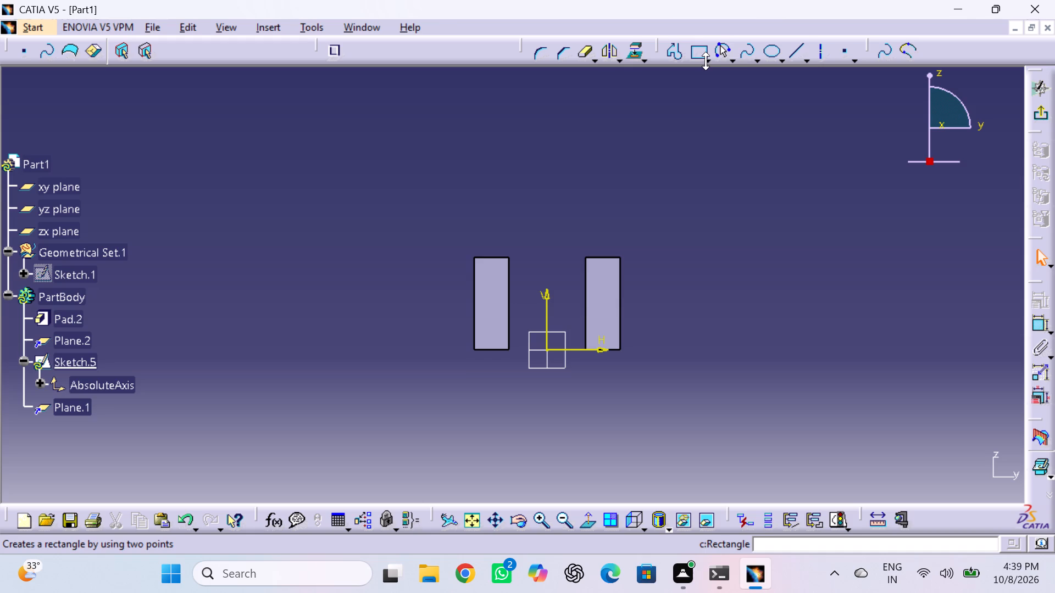
Use Profile to draw three sides of a rectangle, about 75 mm wide and 49 mm high, between the blocks' outer upper corners.
{"action": "left_click", "coordinate": [675, 50]}
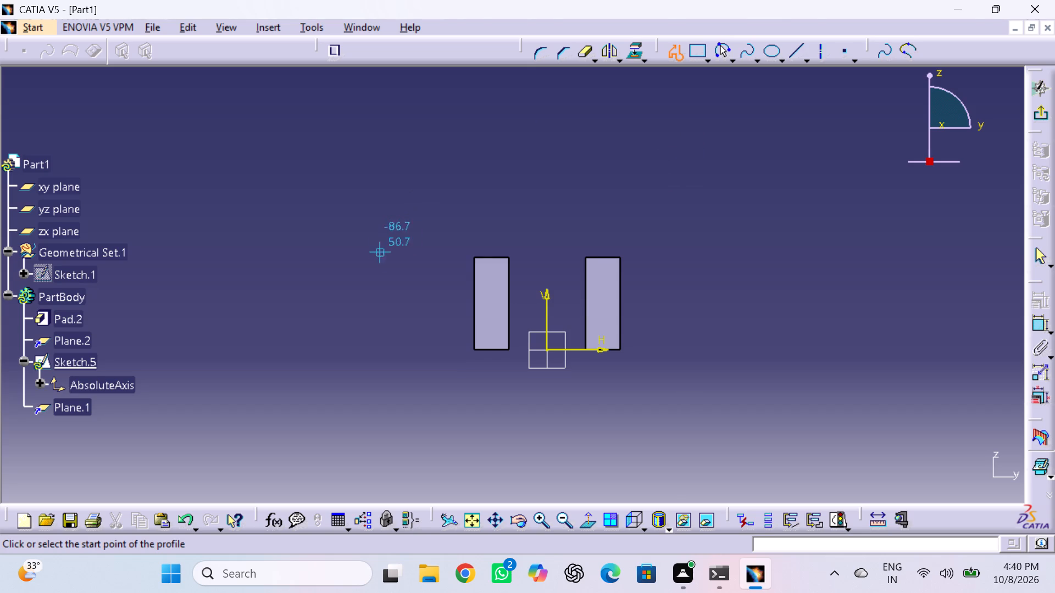
{"action": "left_click", "coordinate": [474, 257]}
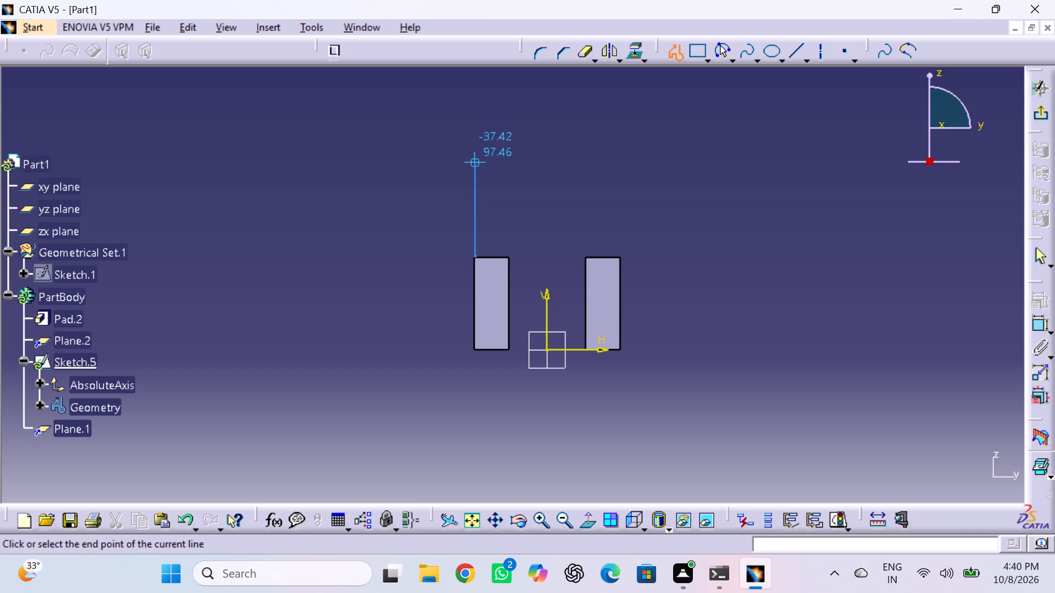
{"action": "left_click", "coordinate": [477, 162]}
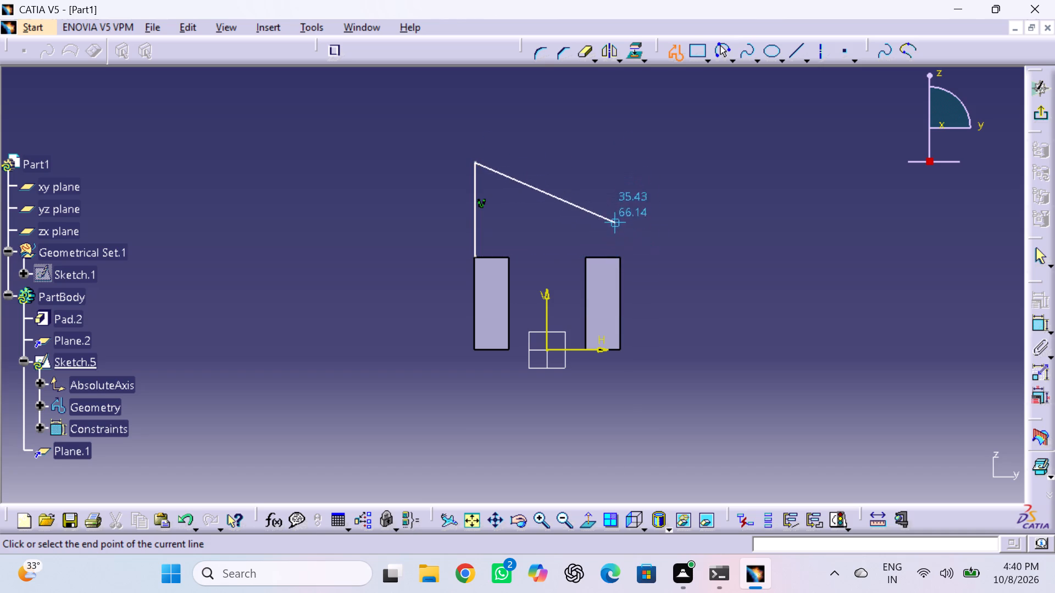
{"action": "left_click", "coordinate": [622, 162]}
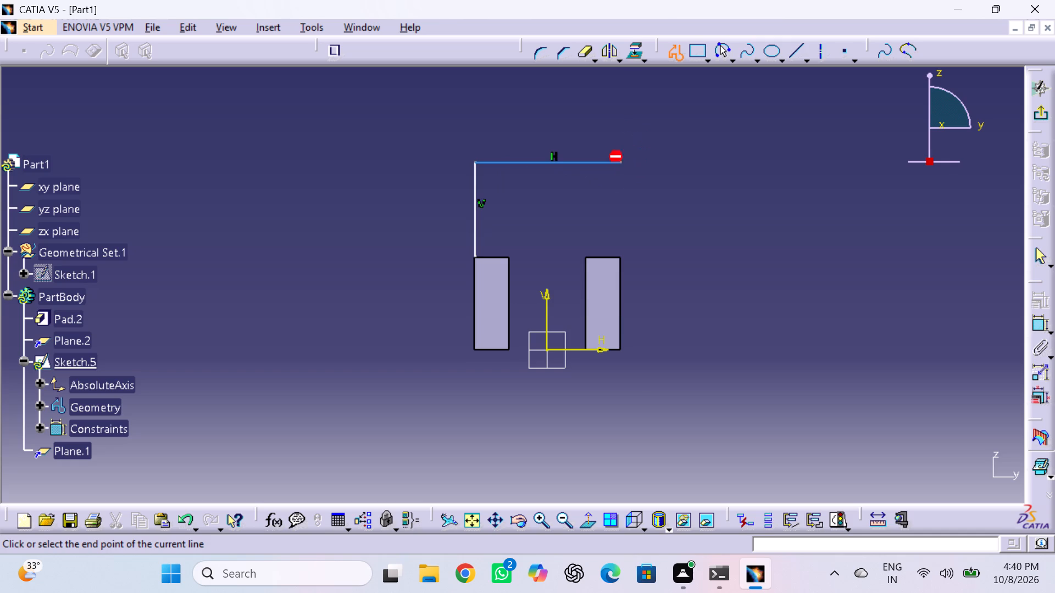
{"action": "left_click", "coordinate": [620, 258]}
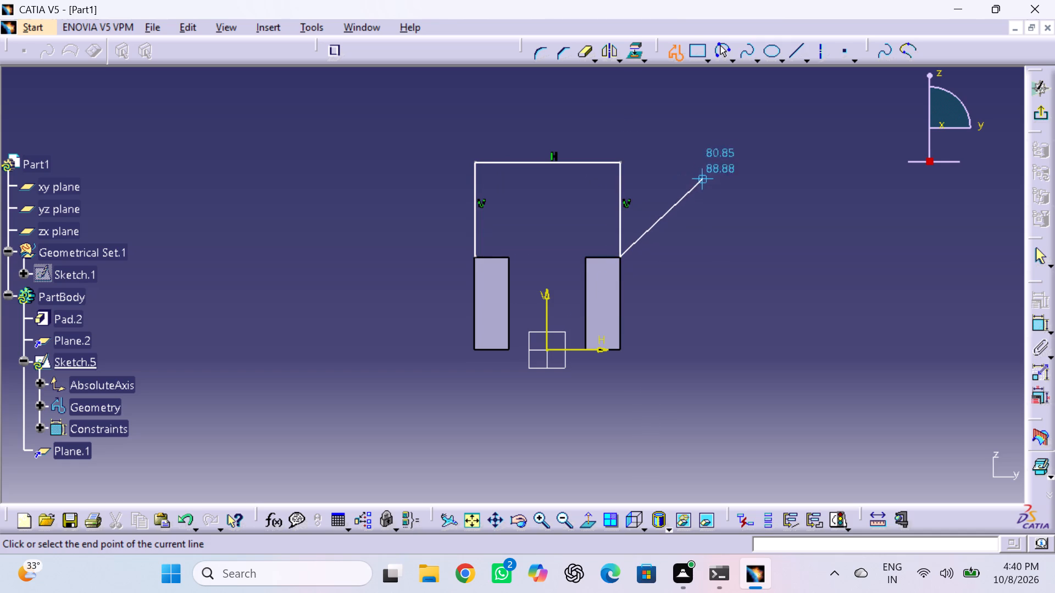
{"action": "left_click", "coordinate": [1040, 254]}
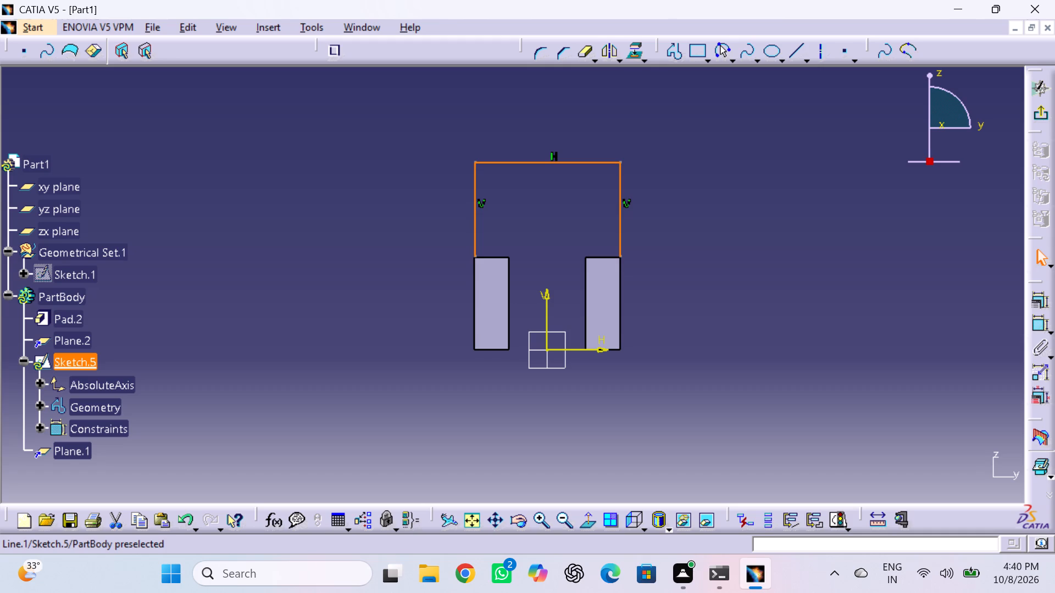
Use Profile to close the rectangle with a horizontal bottom line between the lower endpoints of its vertical sides.
{"action": "left_click", "coordinate": [674, 49]}
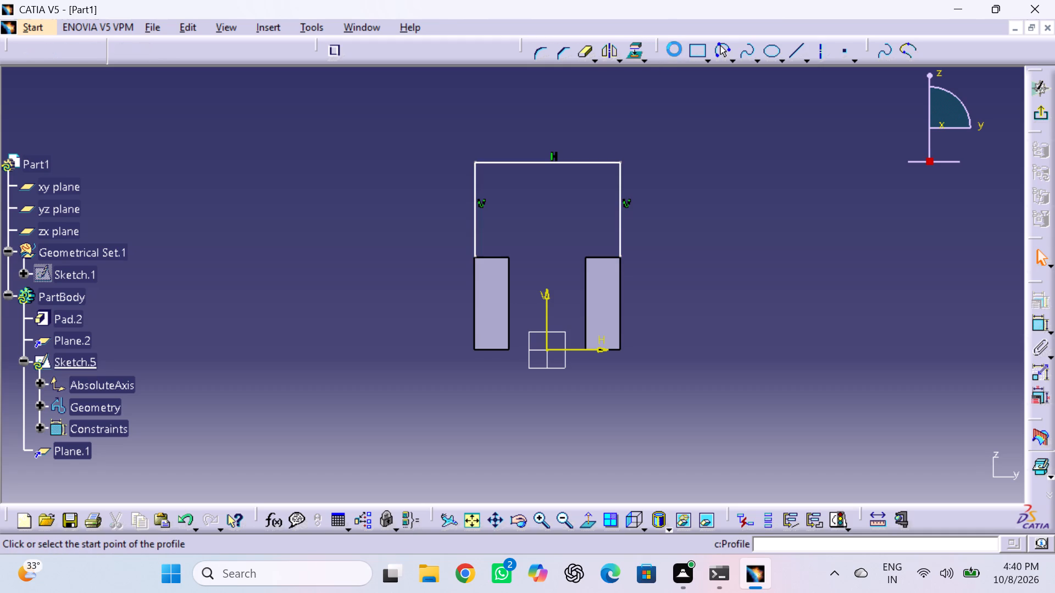
{"action": "left_click", "coordinate": [617, 255]}
{"action": "left_click", "coordinate": [474, 256]}
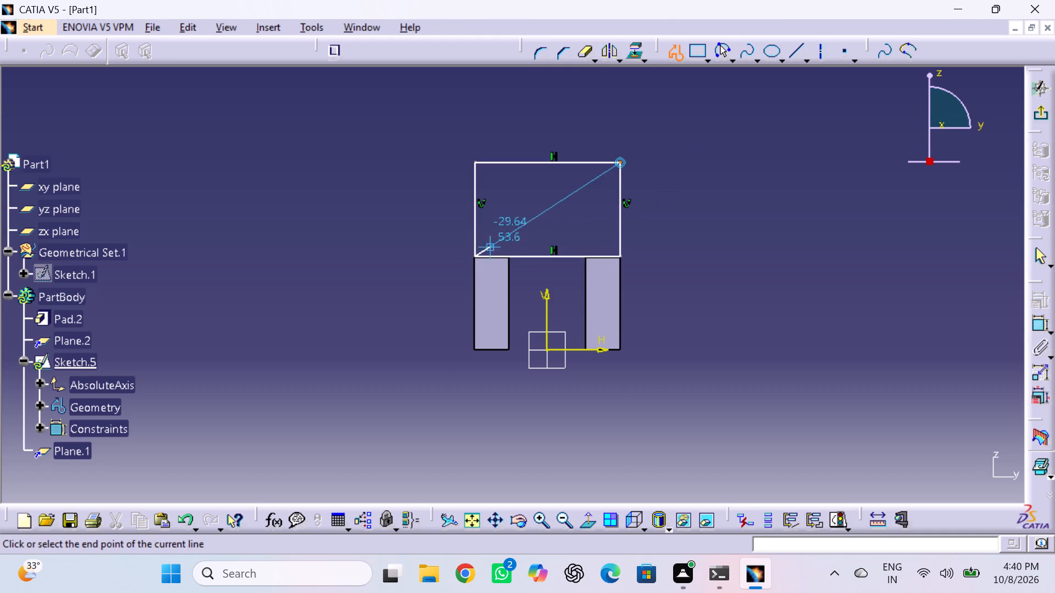
{"action": "right_click", "coordinate": [703, 146]}
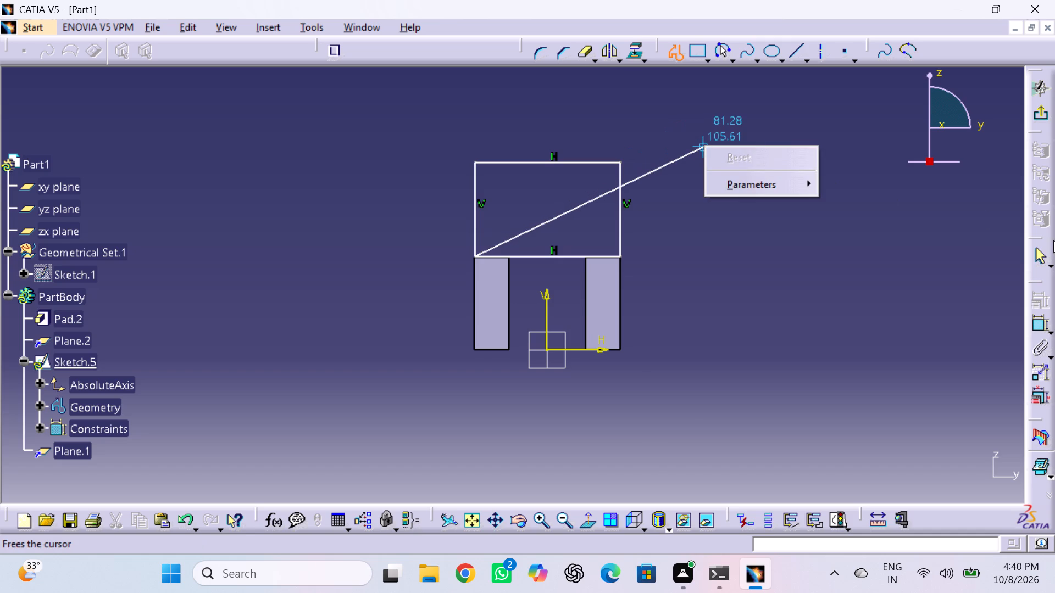
{"action": "left_click", "coordinate": [1039, 253]}
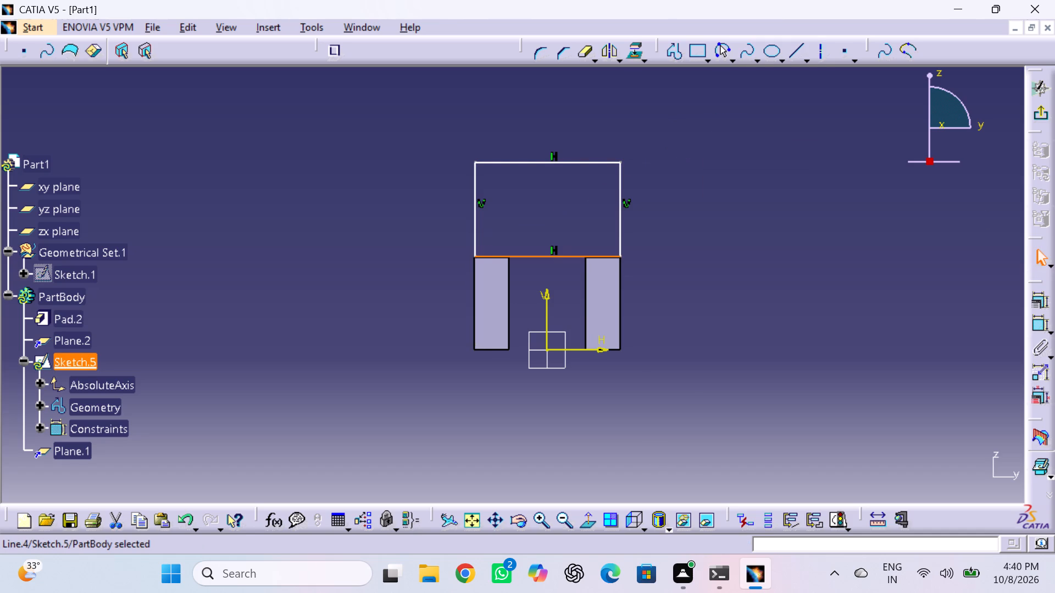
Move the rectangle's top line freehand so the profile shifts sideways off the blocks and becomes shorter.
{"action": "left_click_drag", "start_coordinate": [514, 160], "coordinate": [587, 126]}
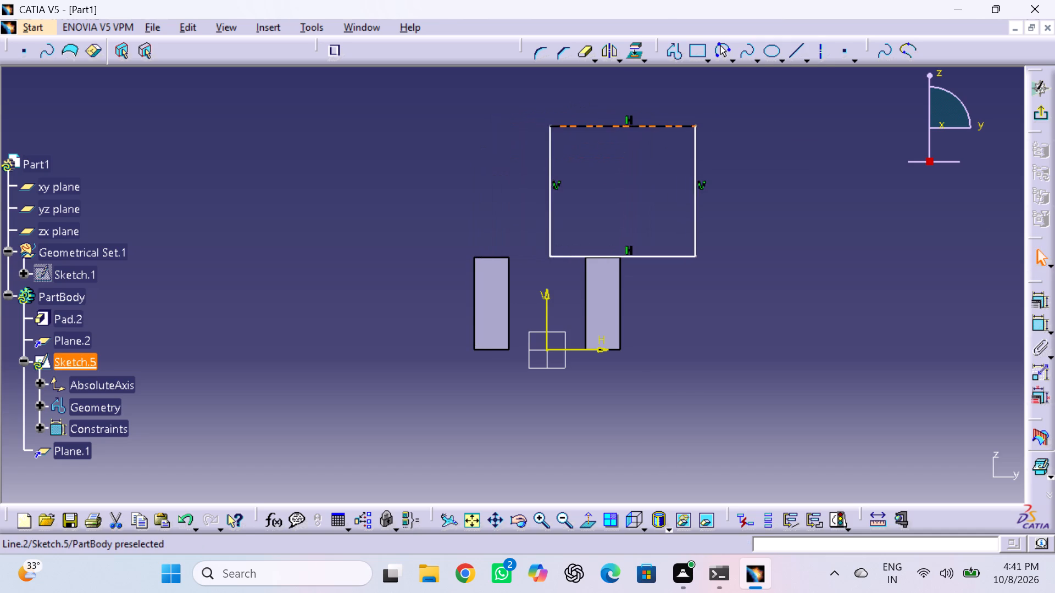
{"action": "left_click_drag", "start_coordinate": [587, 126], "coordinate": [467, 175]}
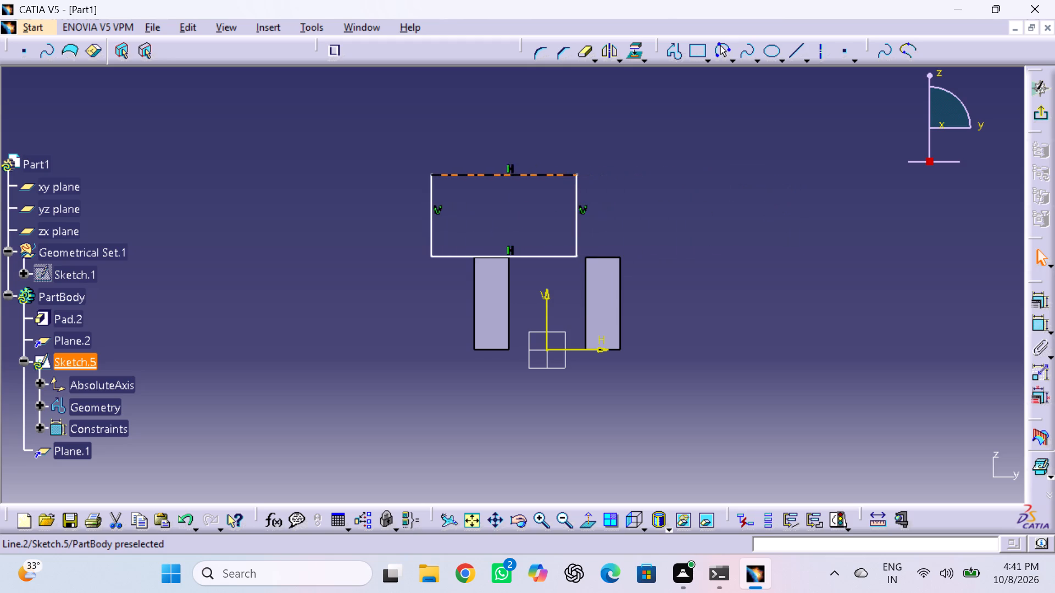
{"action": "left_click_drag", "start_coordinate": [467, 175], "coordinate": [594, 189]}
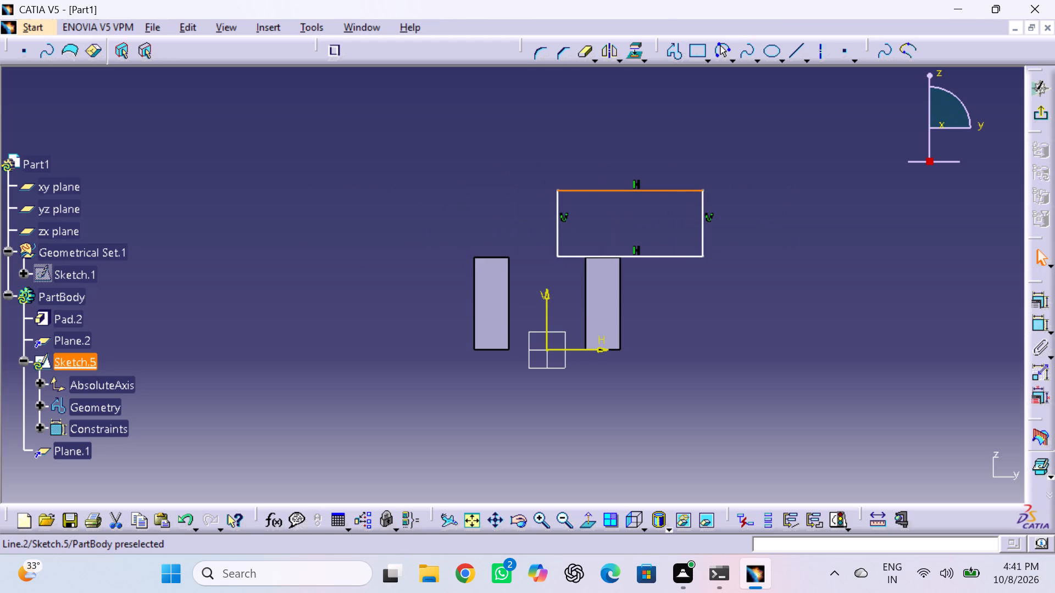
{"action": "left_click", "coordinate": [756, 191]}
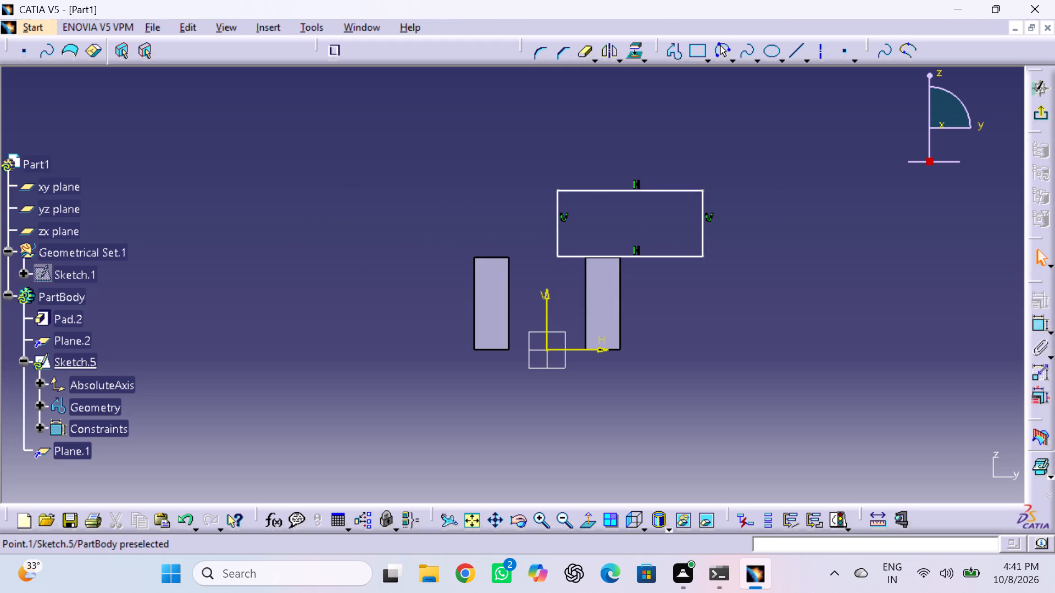
Constrain the rectangle's lower left corner coincident with the left block's outer upper corner.
{"action": "left_click", "coordinate": [557, 256]}
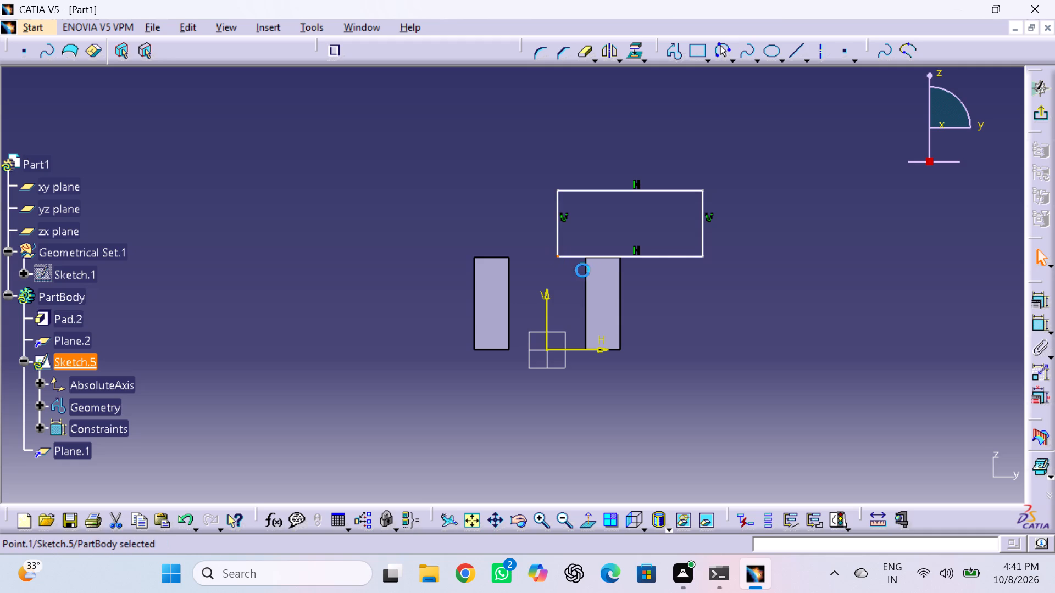
{"action": "left_click", "coordinate": [474, 255]}
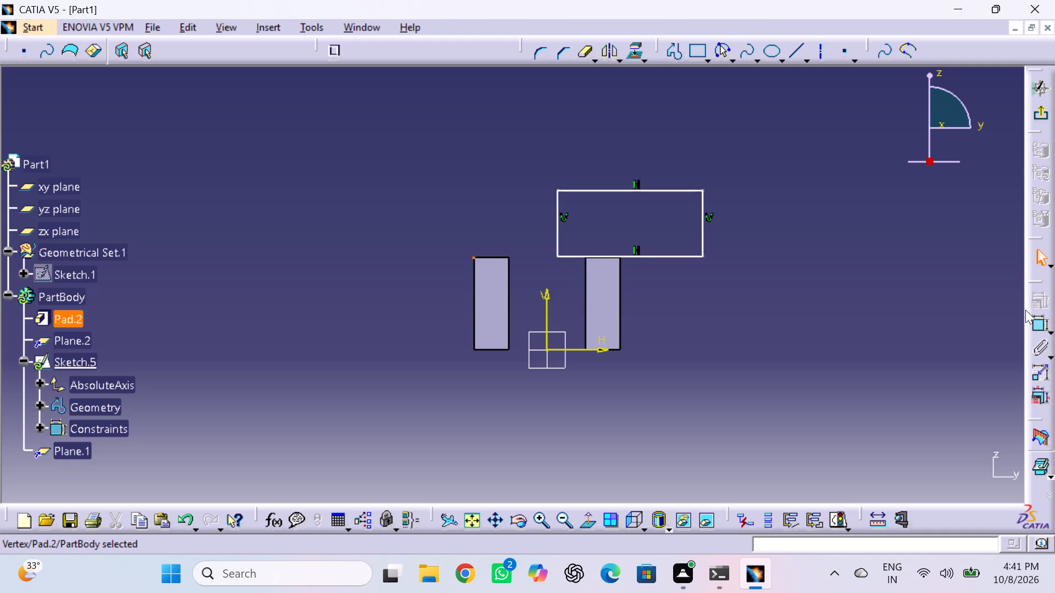
{"action": "left_click", "coordinate": [857, 272]}
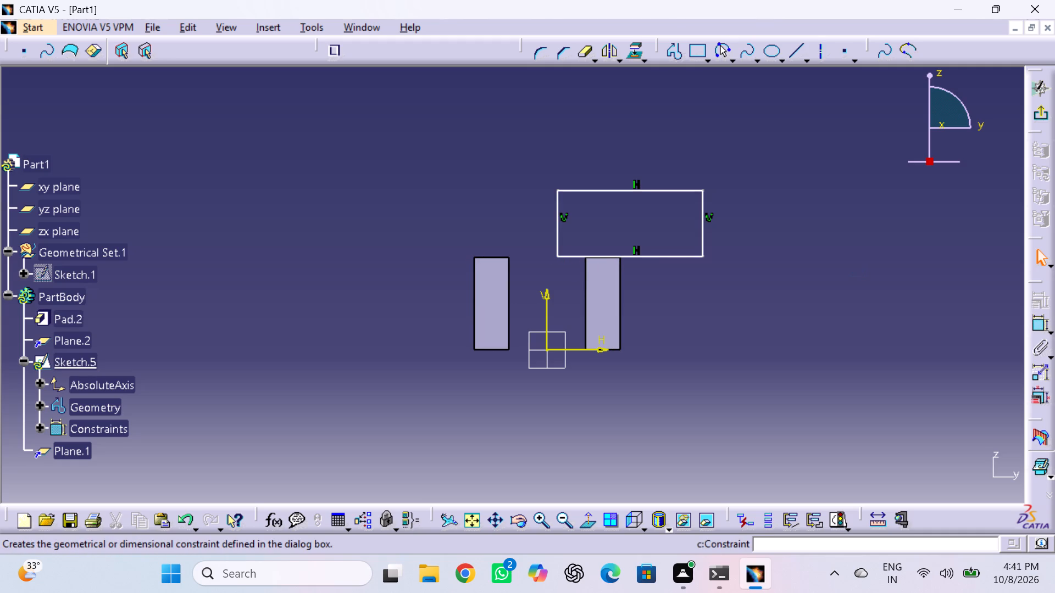
{"action": "left_click", "coordinate": [476, 260]}
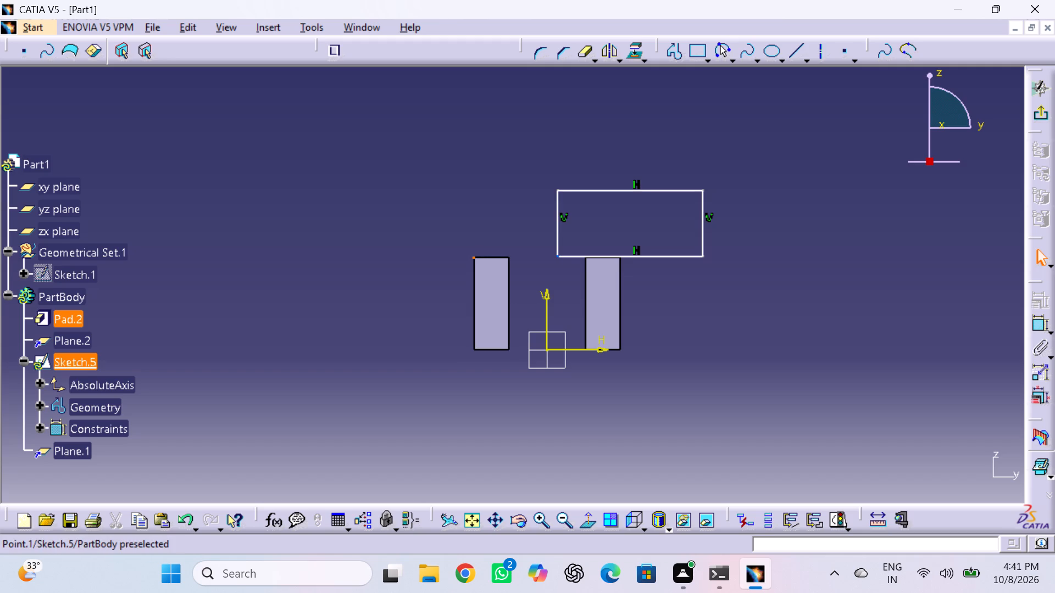
{"action": "left_click", "coordinate": [558, 258], "text": "ctrl"}
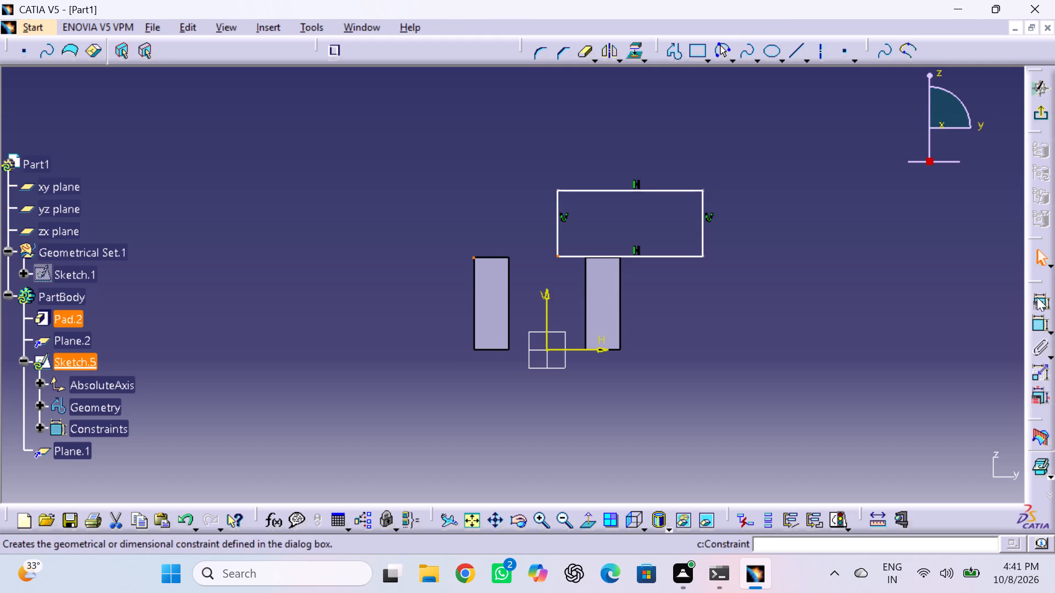
{"action": "left_click", "coordinate": [1037, 296]}
{"action": "double_click", "coordinate": [936, 321]}
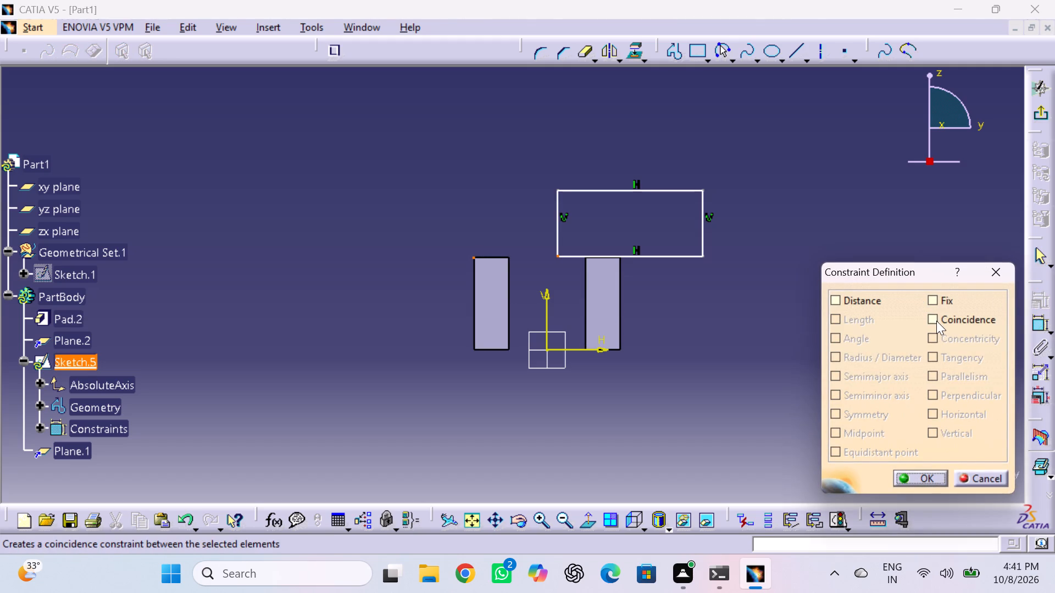
{"action": "triple_click", "coordinate": [926, 478]}
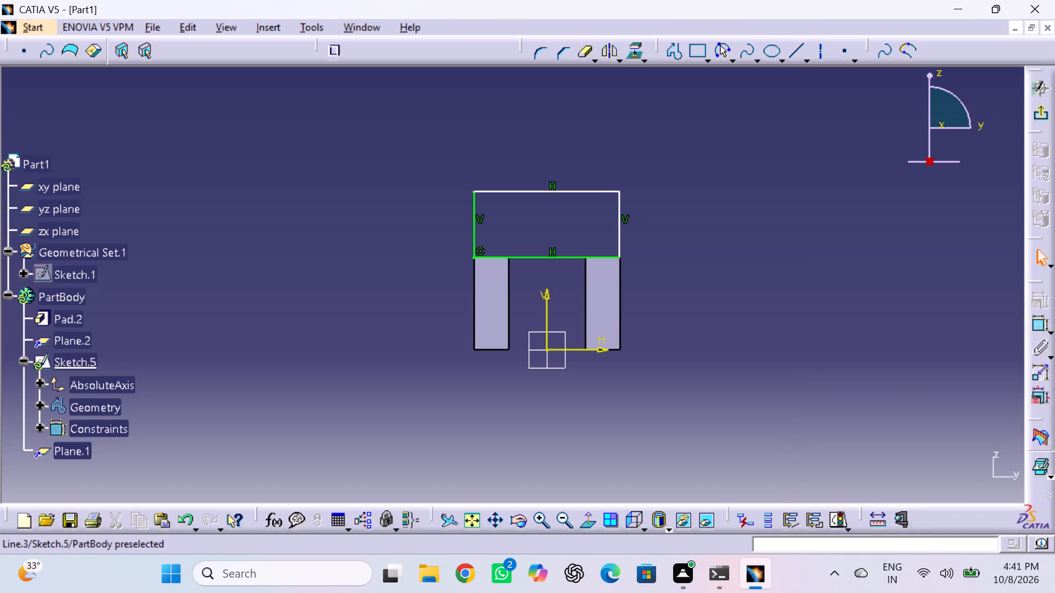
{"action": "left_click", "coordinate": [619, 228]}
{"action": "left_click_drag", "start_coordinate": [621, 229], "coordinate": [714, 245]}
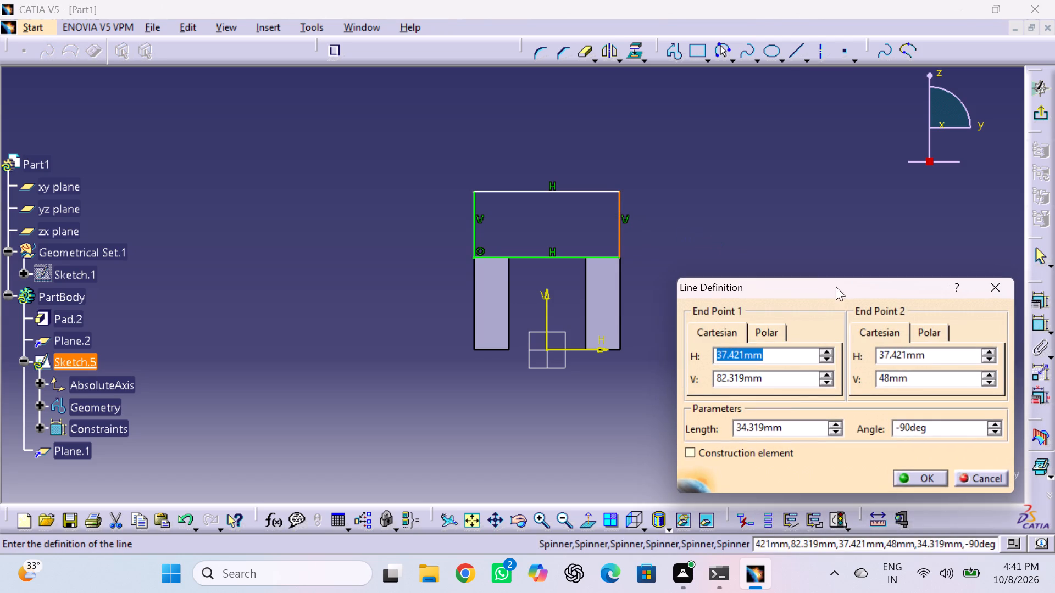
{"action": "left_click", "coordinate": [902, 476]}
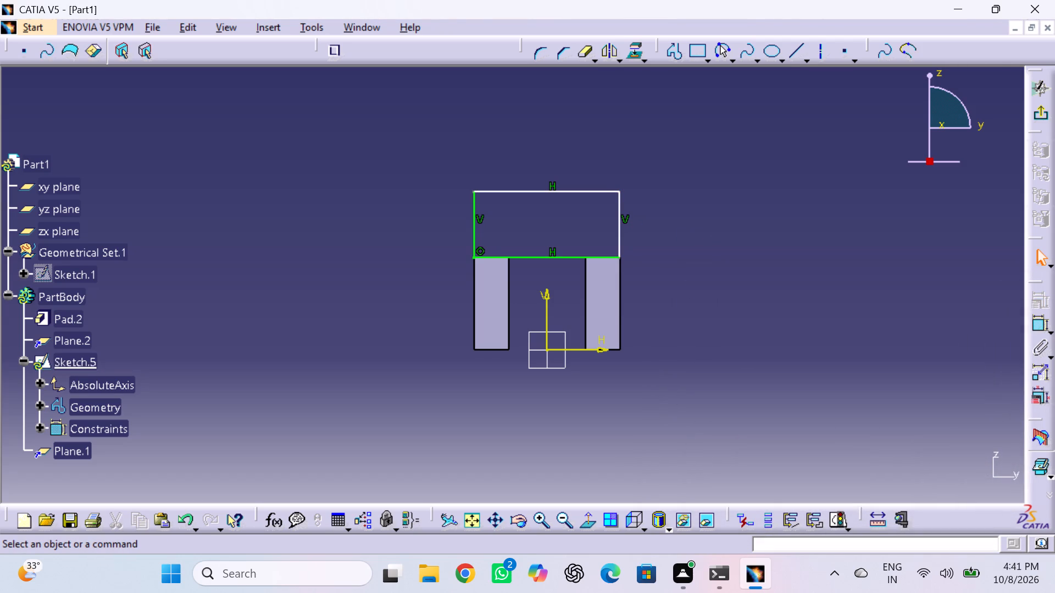
Move the rectangle's top line and upper right corner freehand, making it about 65 mm high and narrower than the blocks' span.
{"action": "left_click_drag", "start_coordinate": [614, 191], "coordinate": [625, 125]}
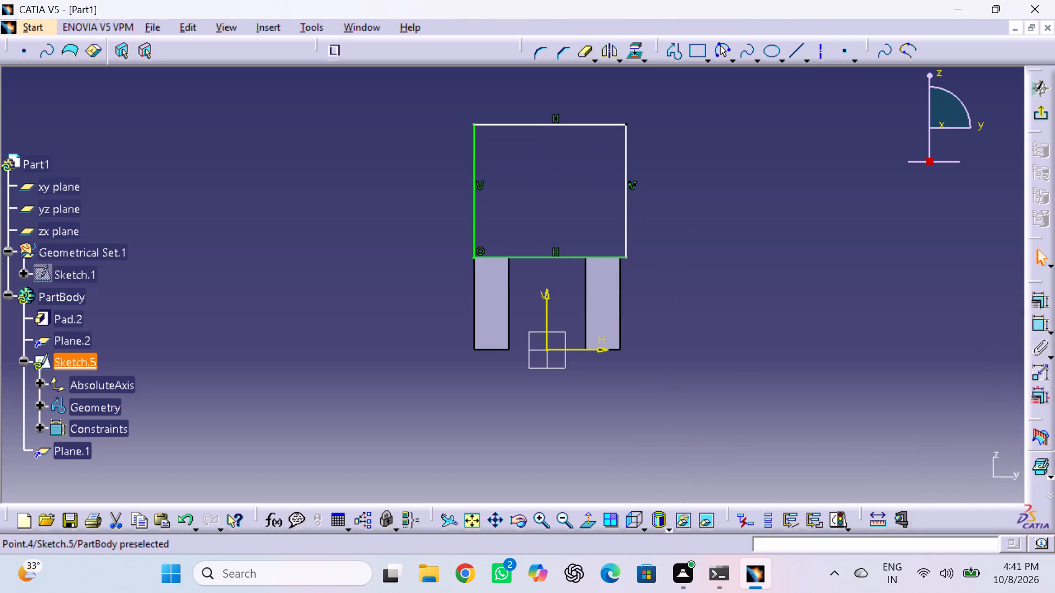
{"action": "left_click_drag", "start_coordinate": [625, 125], "coordinate": [568, 132]}
{"action": "left_click", "coordinate": [568, 132]}
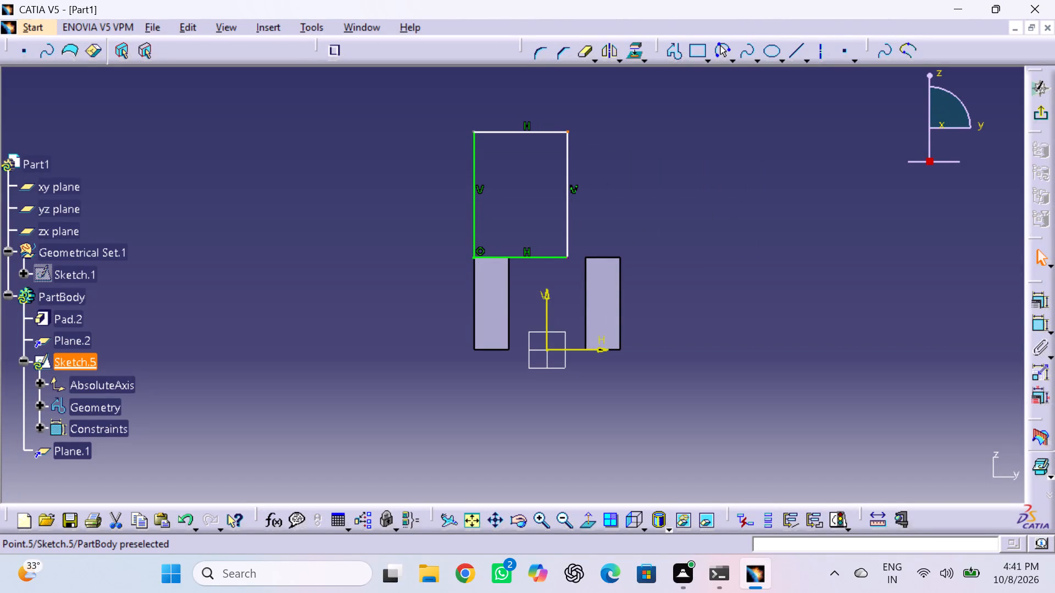
Constrain the rectangle's lower right corner coincident with the right block's outer upper corner.
{"action": "left_click", "coordinate": [568, 259]}
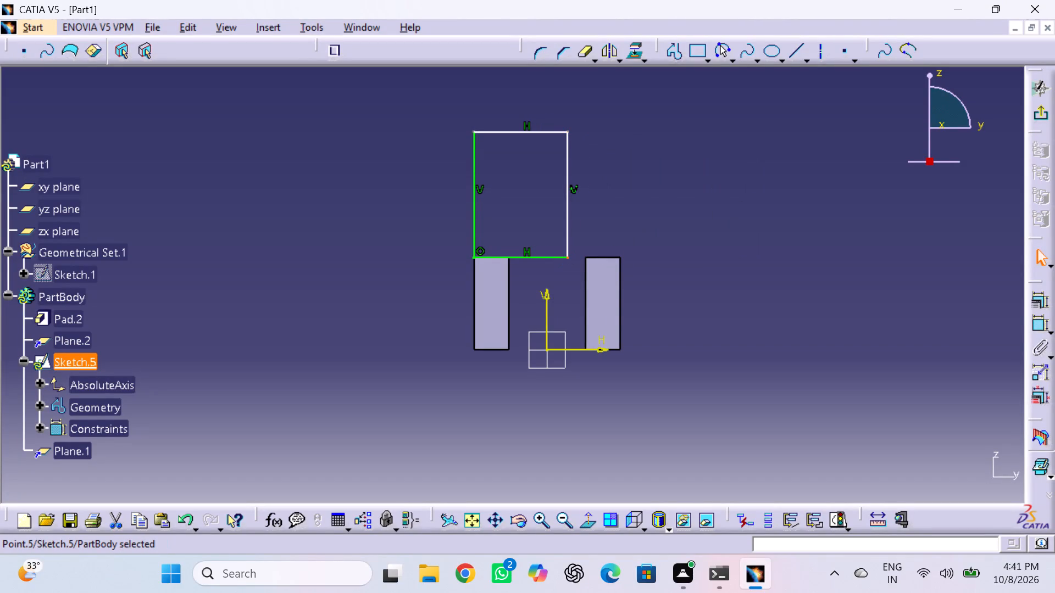
{"action": "left_click", "coordinate": [620, 257], "text": "ctrl"}
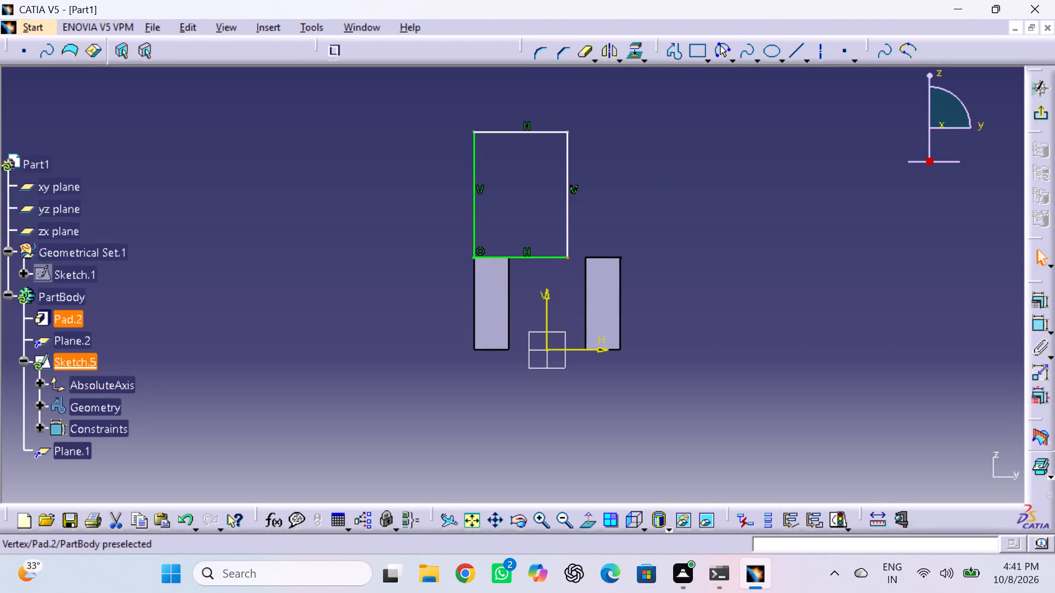
{"action": "left_click", "coordinate": [1044, 293]}
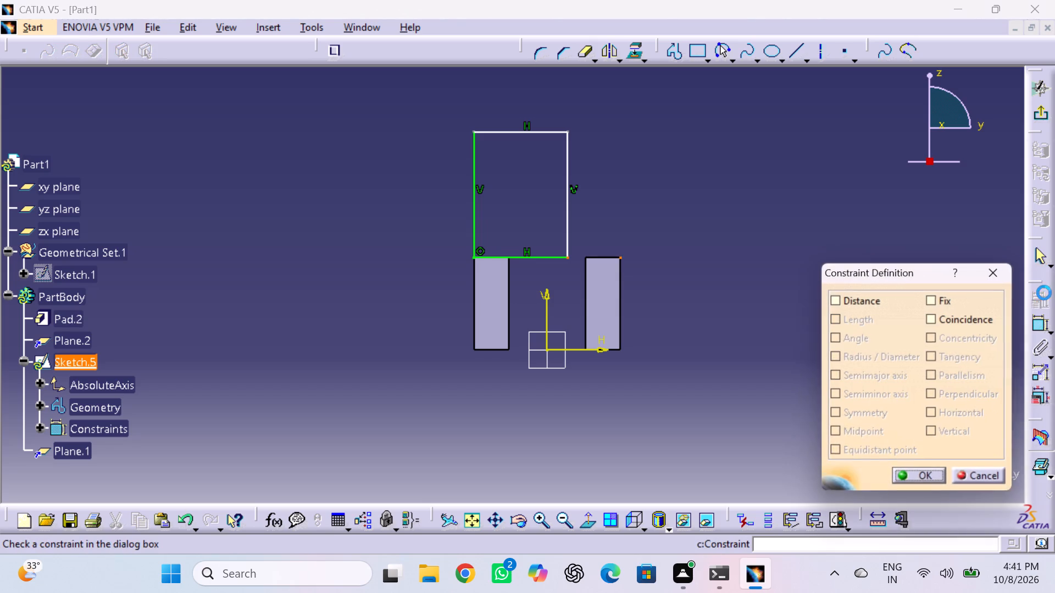
{"action": "left_click", "coordinate": [930, 317]}
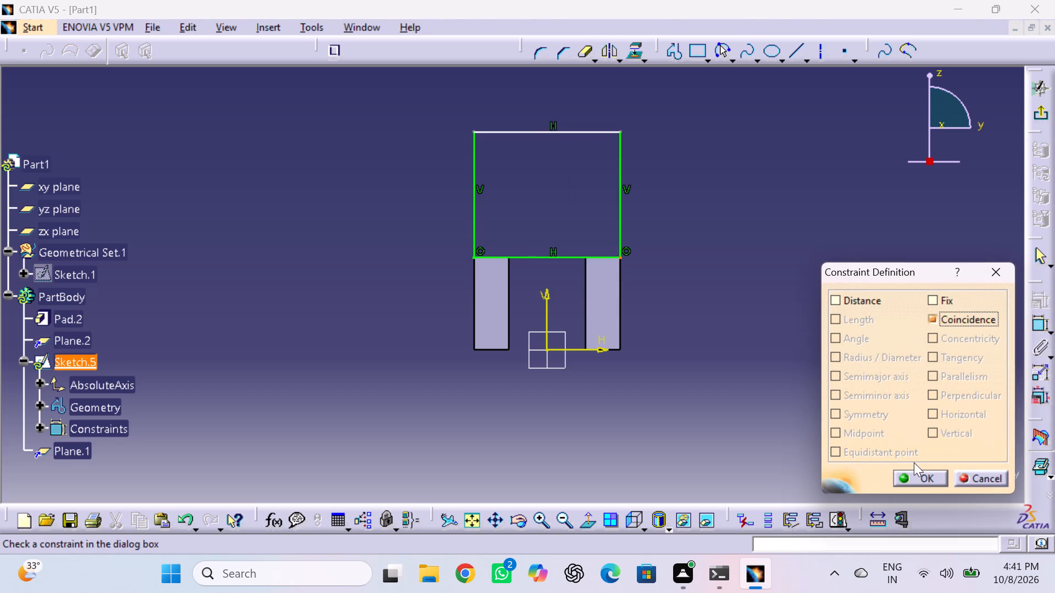
{"action": "left_click", "coordinate": [914, 477]}
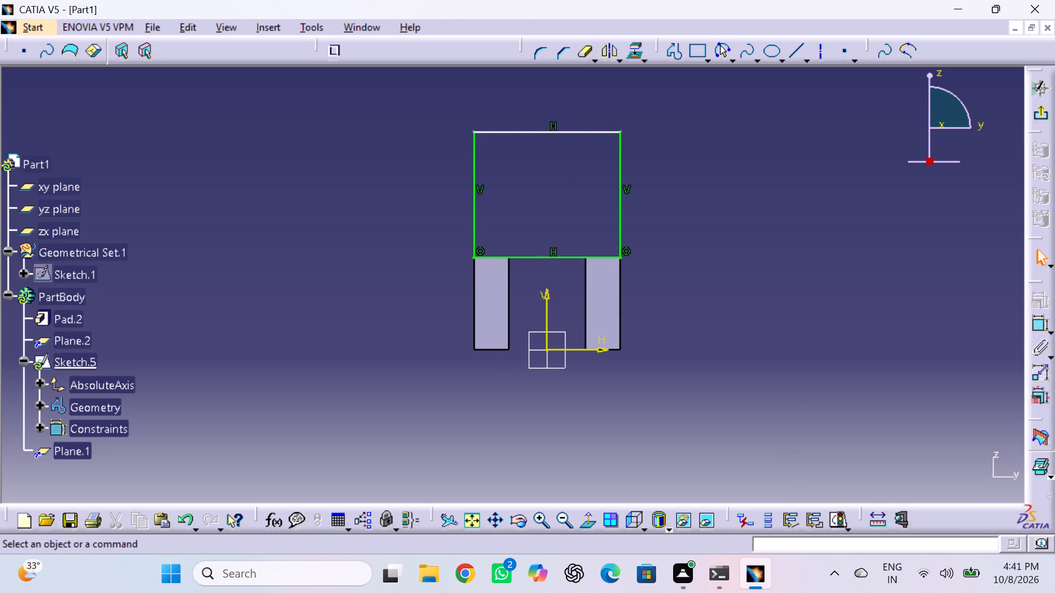
Dimension the height of the rectangle above the two blocks and set it to 36 mm.
{"action": "double_click", "coordinate": [1041, 322]}
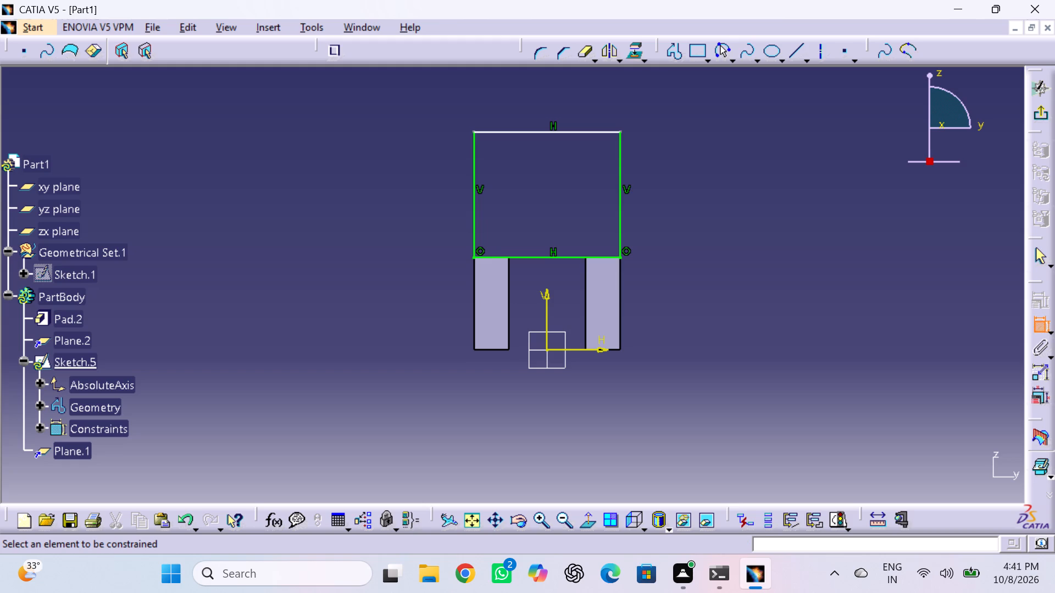
{"action": "left_click", "coordinate": [620, 197]}
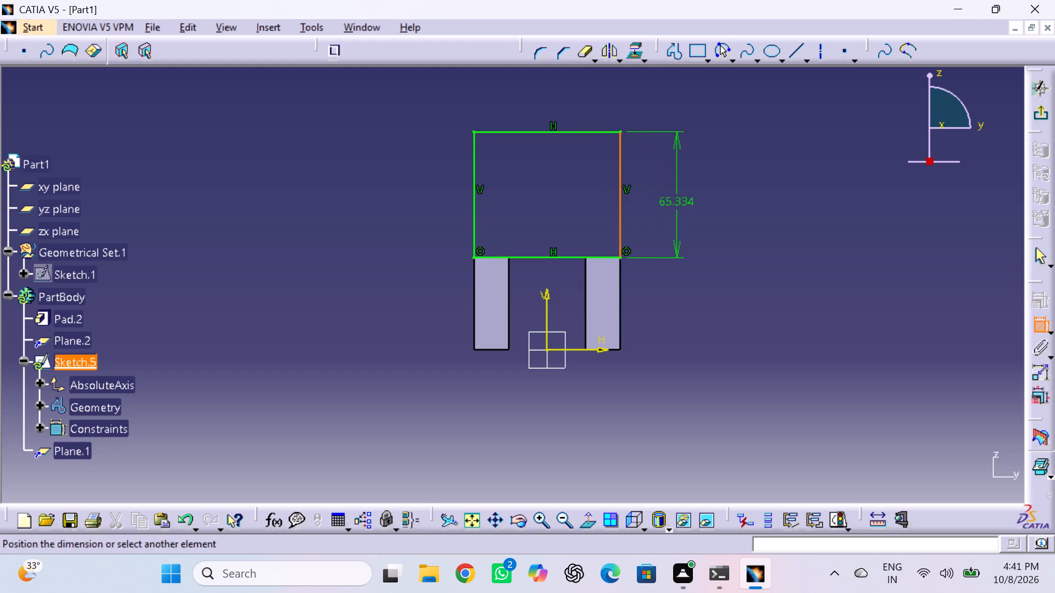
{"action": "double_click", "coordinate": [684, 205]}
{"action": "double_click", "coordinate": [684, 203]}
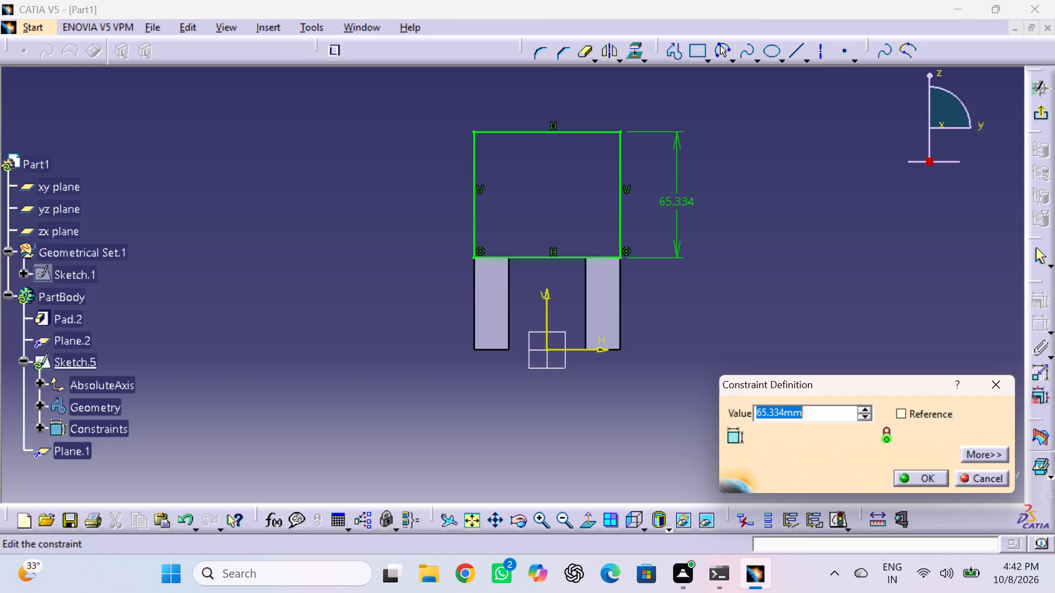
{"action": "type", "text": "36"}
{"action": "key", "text": "Return"}
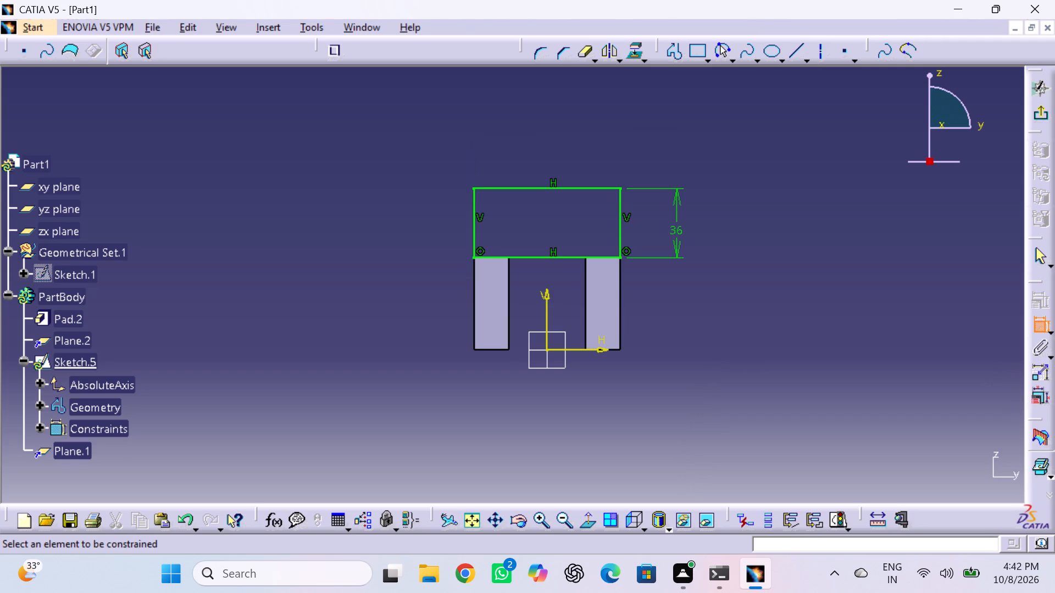
Draw a three-point arc between the rectangle's two upper corners, bulging upward as a near semicircle.
{"action": "left_click", "coordinate": [721, 49]}
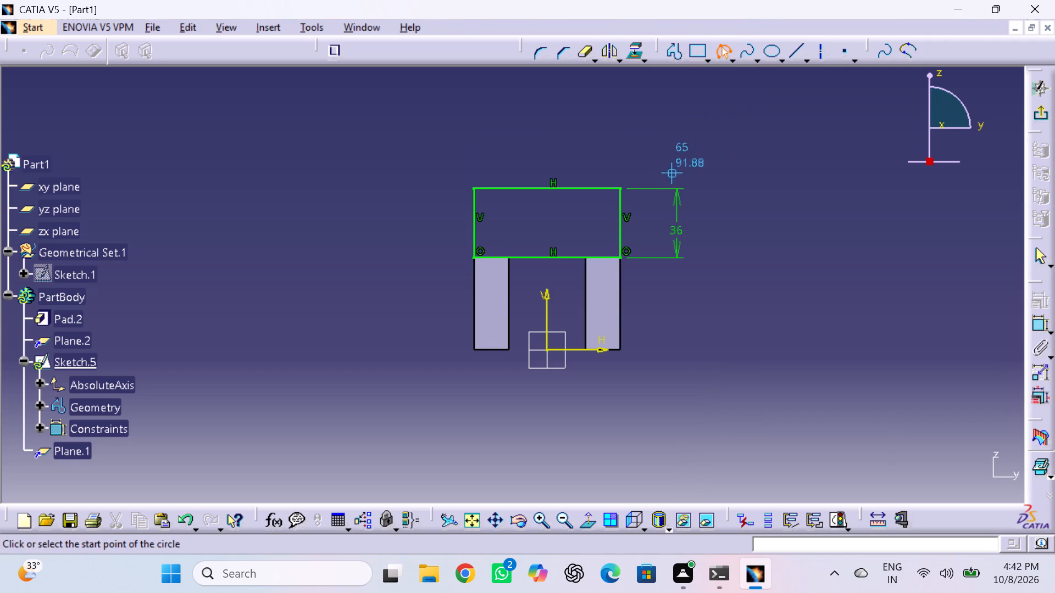
{"action": "left_click", "coordinate": [471, 187]}
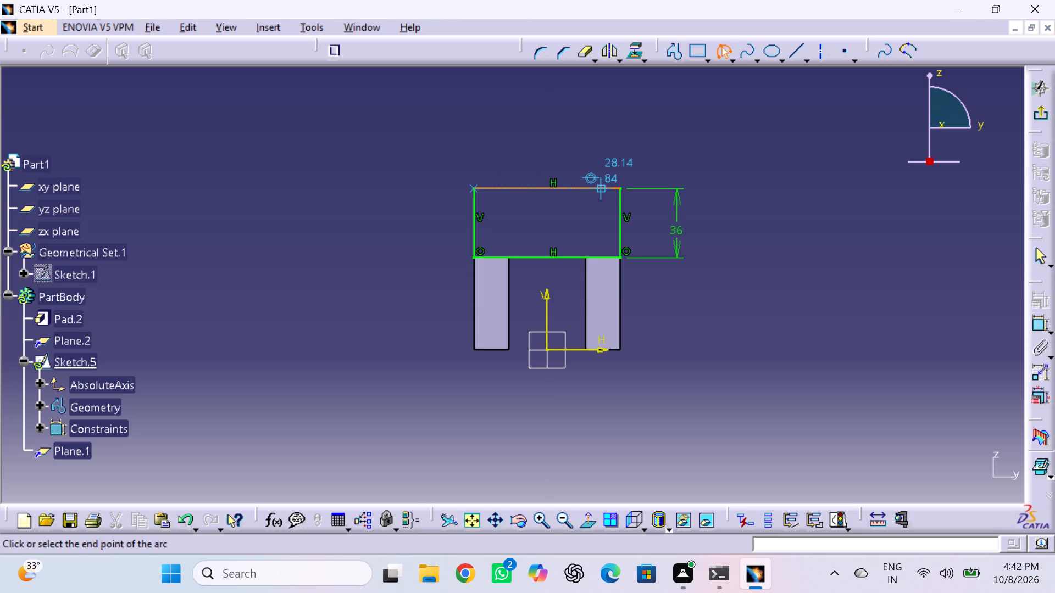
{"action": "left_click", "coordinate": [620, 191]}
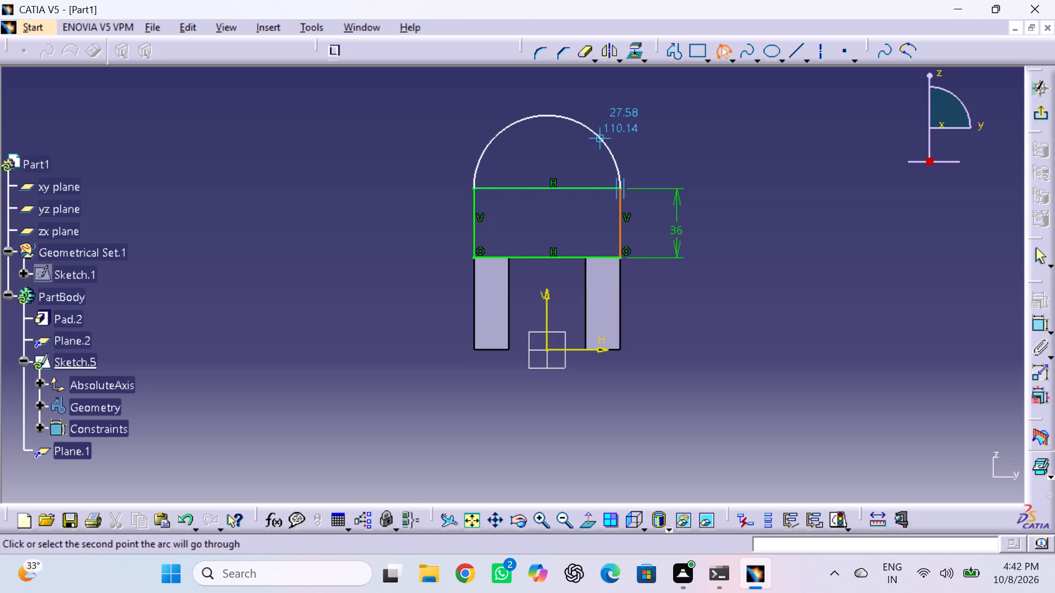
{"action": "double_click", "coordinate": [598, 136]}
{"action": "left_click", "coordinate": [651, 153]}
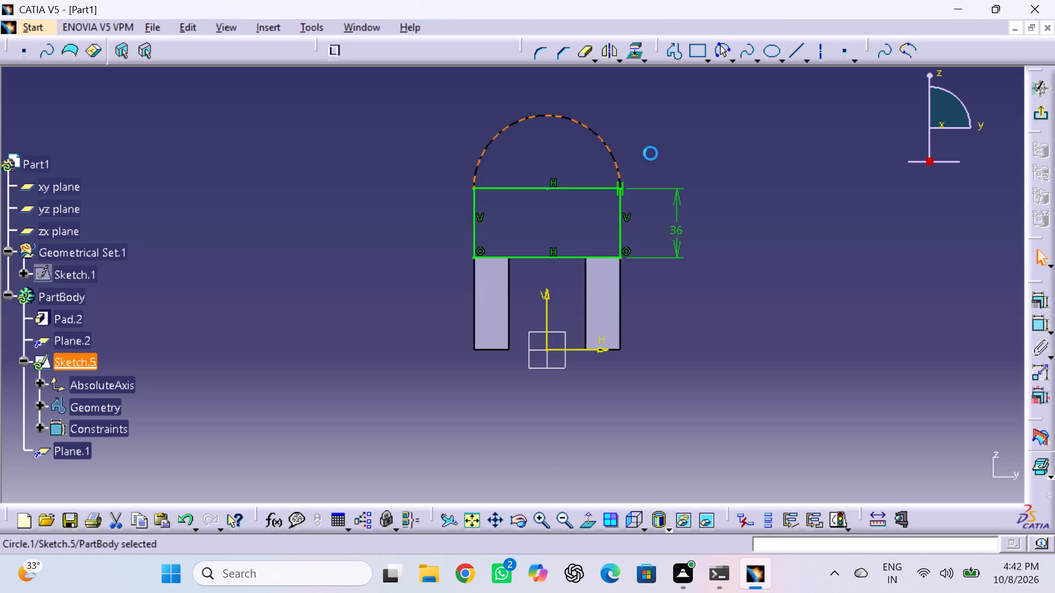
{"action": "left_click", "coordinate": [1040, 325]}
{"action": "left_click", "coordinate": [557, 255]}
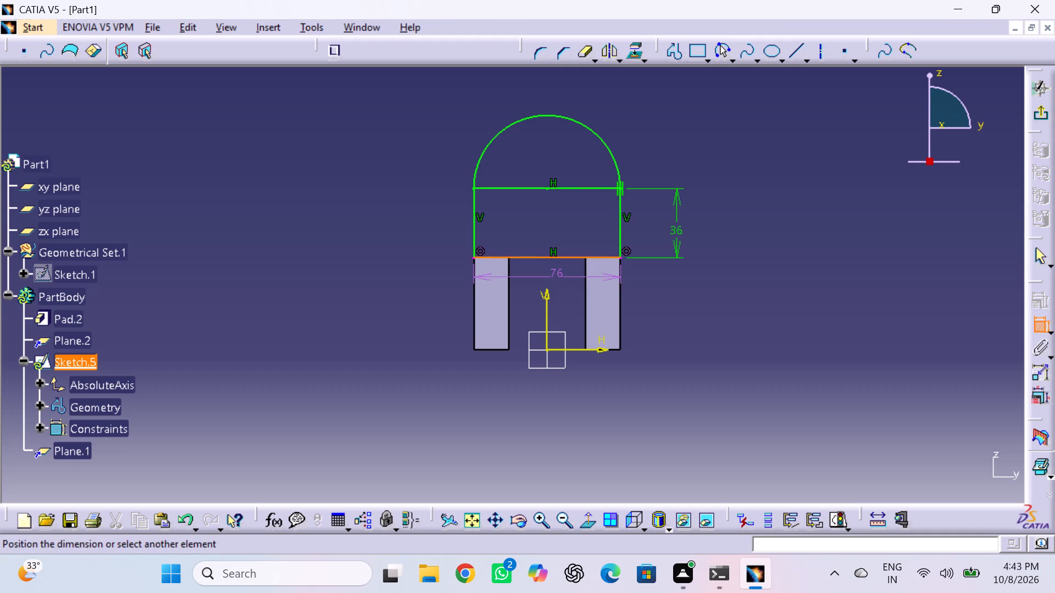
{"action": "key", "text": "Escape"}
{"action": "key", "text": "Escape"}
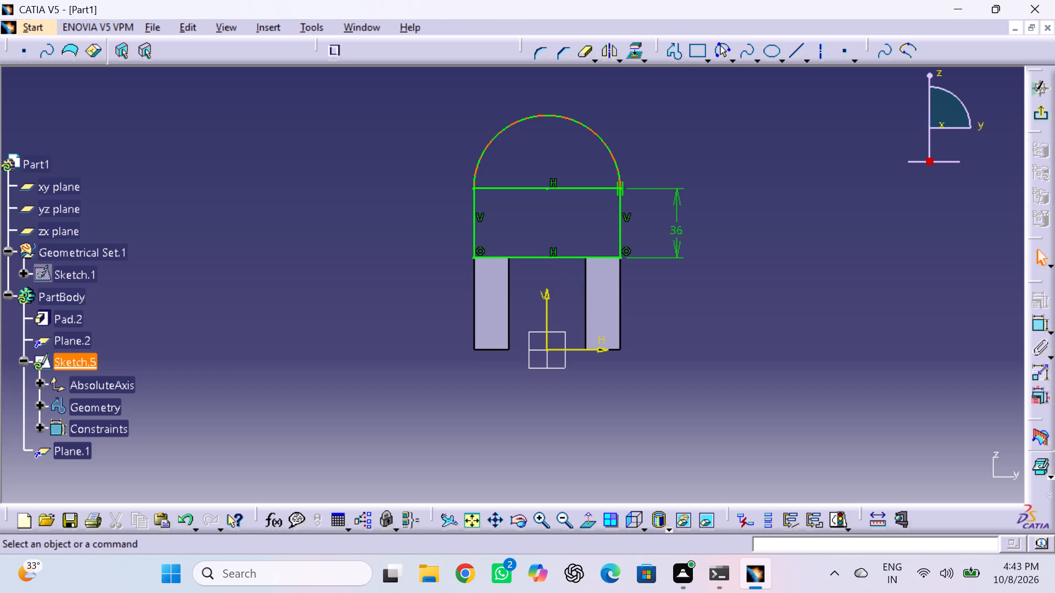
Delete the rectangle's top line beneath the arc.
{"action": "left_click", "coordinate": [506, 186]}
{"action": "key", "text": "Delete"}
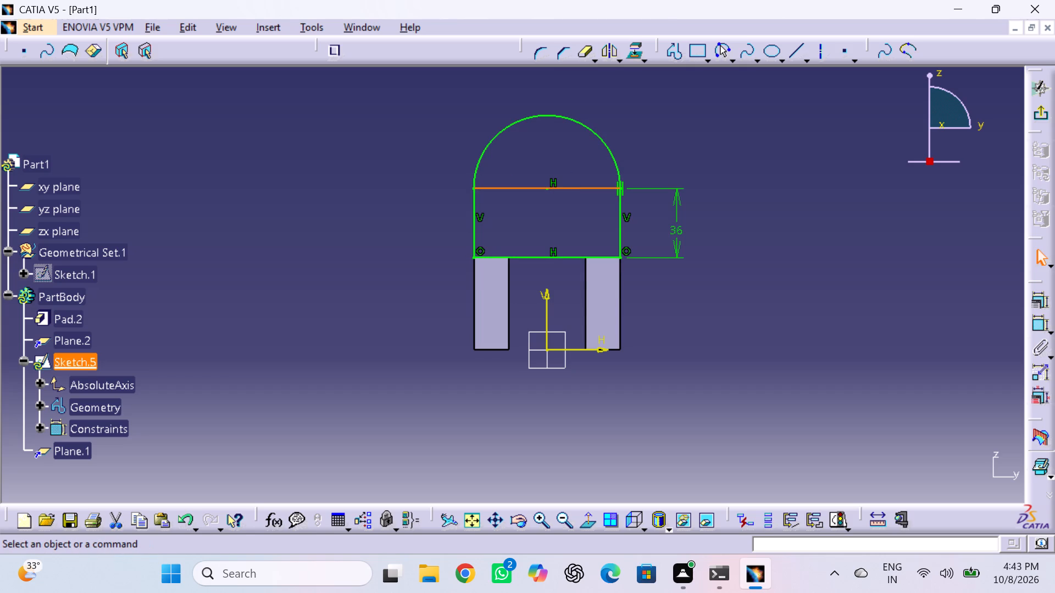
Constrain the arc tangent to the profile's left vertical line.
{"action": "left_click", "coordinate": [487, 154]}
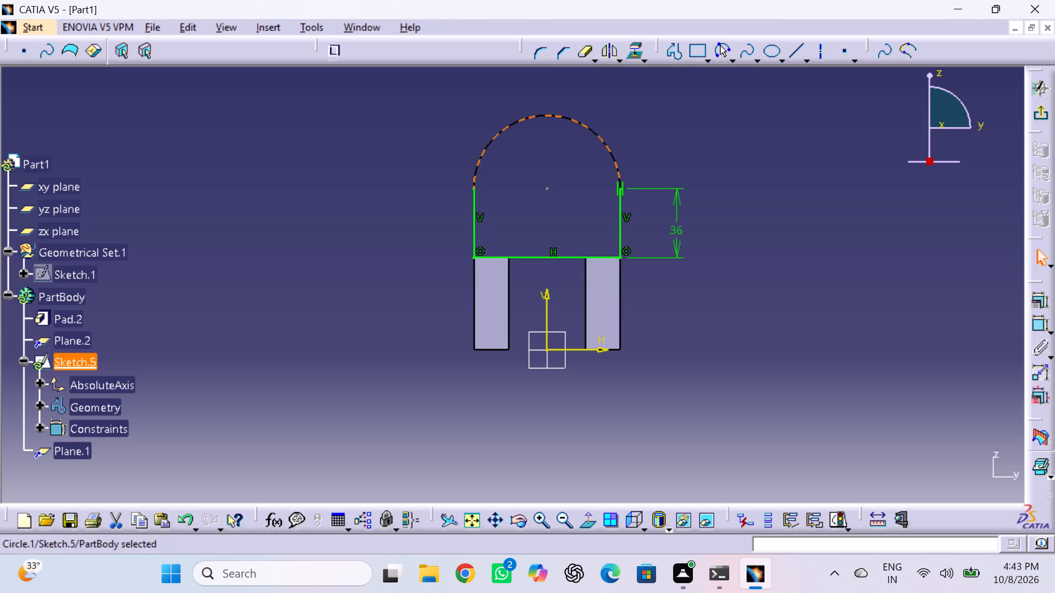
{"action": "left_click", "coordinate": [474, 202], "text": "ctrl"}
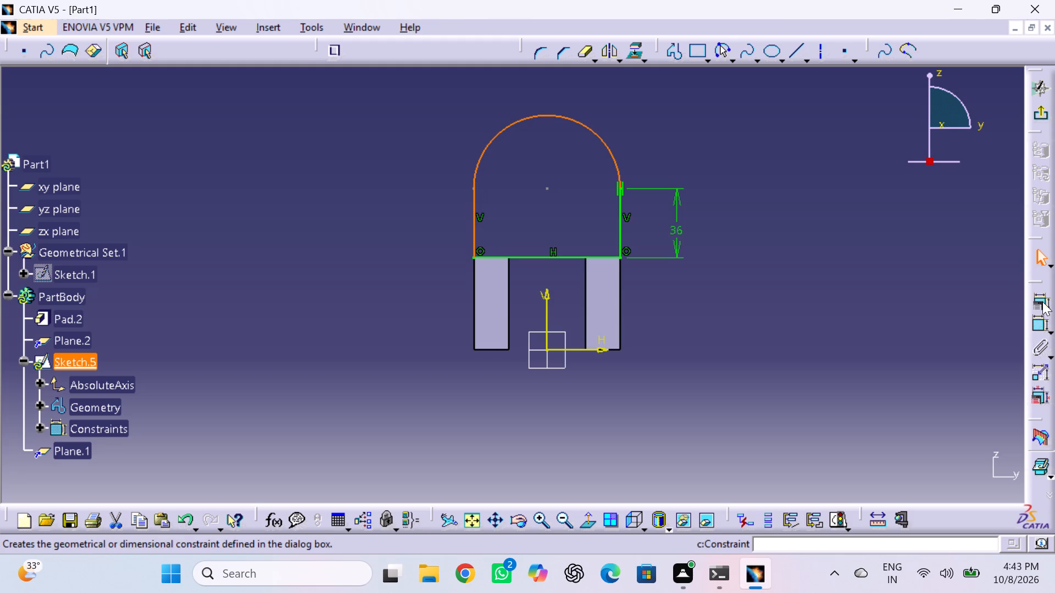
{"action": "double_click", "coordinate": [1042, 301]}
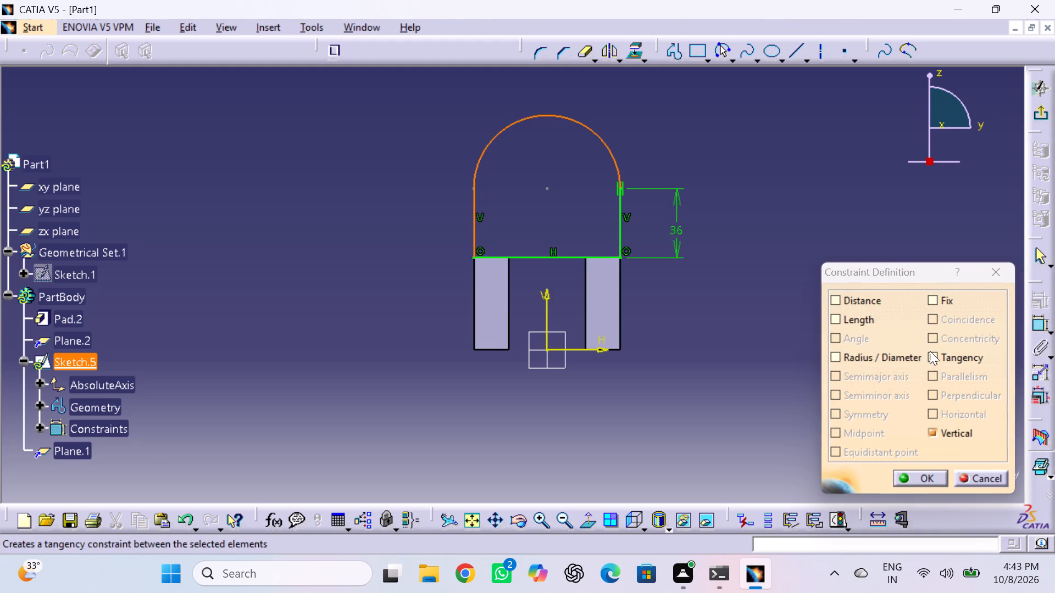
{"action": "left_click", "coordinate": [930, 351]}
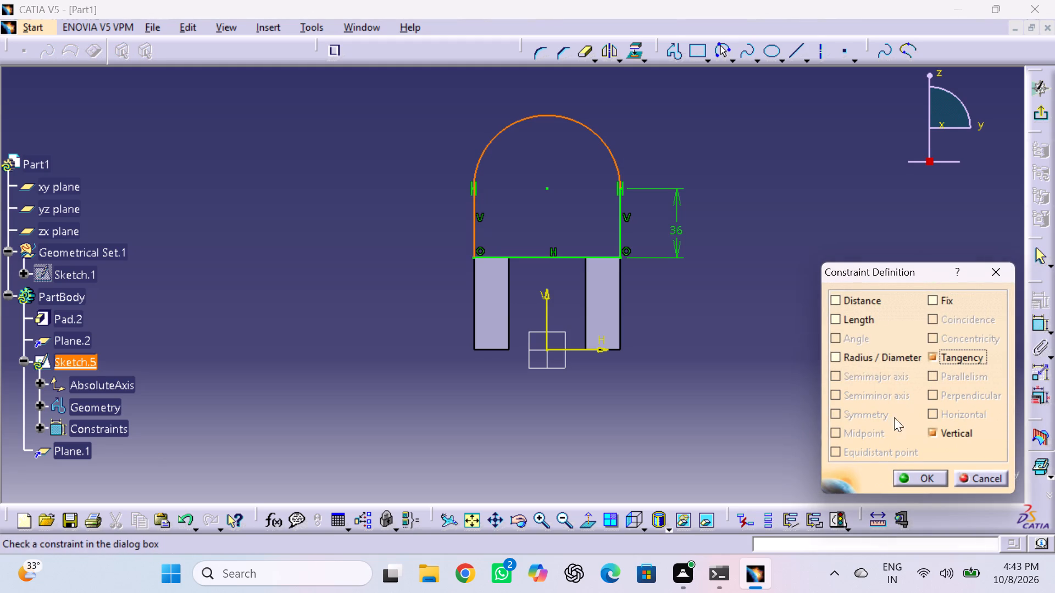
{"action": "left_click", "coordinate": [909, 474]}
{"action": "left_click", "coordinate": [810, 264]}
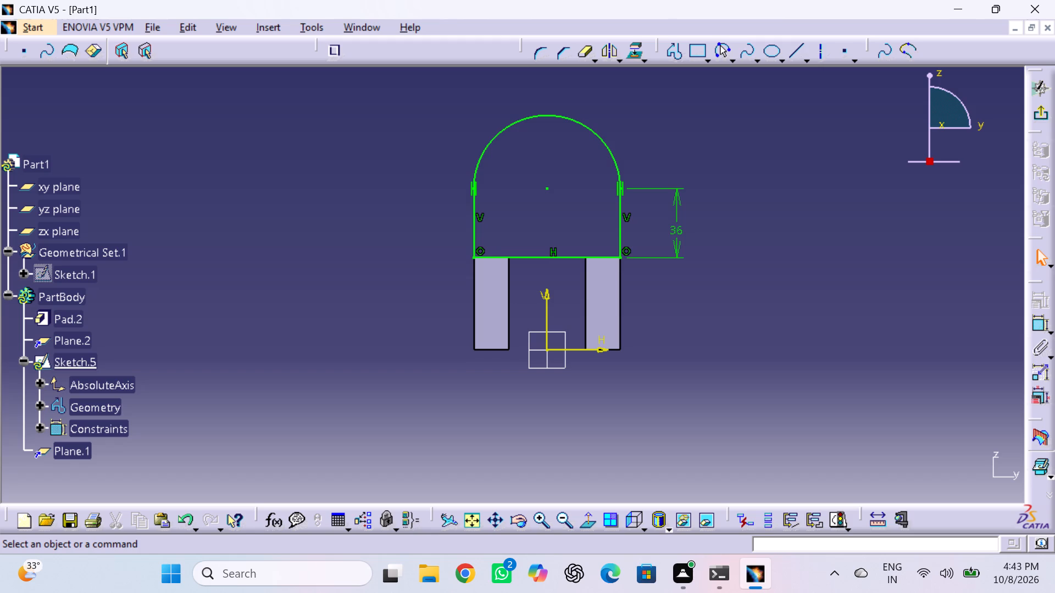
Exit the sketch and pad the arched profile 32 mm in the reversed direction, without mirrored extent.
{"action": "left_click", "coordinate": [1048, 118]}
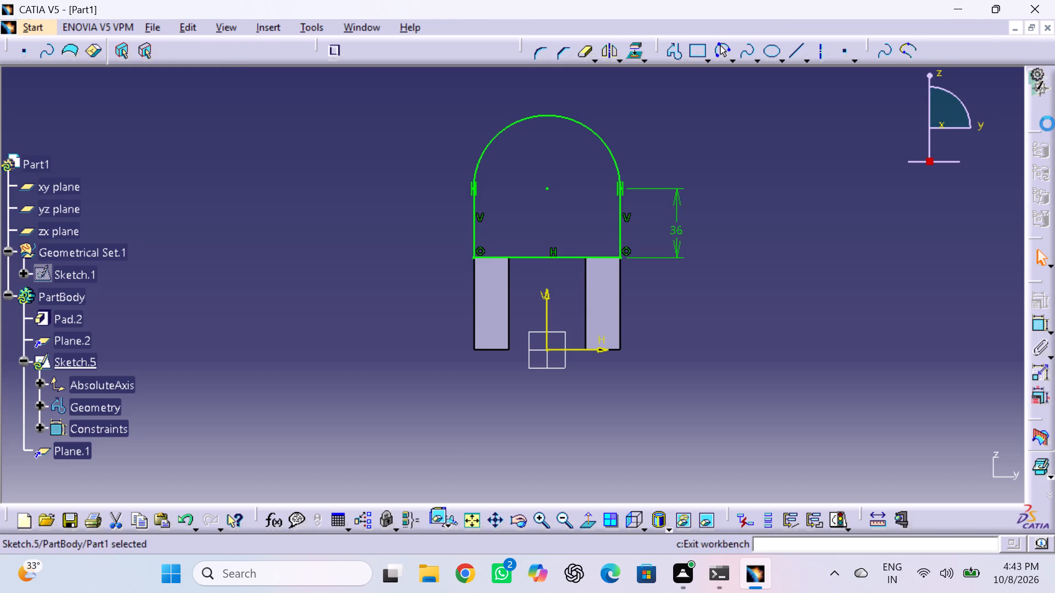
{"action": "left_click", "coordinate": [801, 248]}
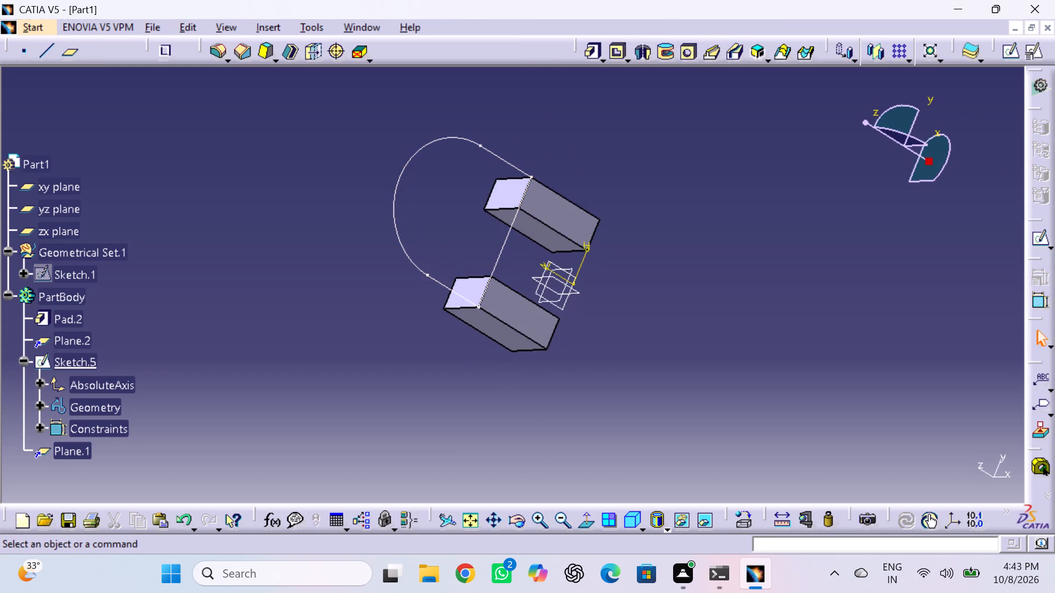
{"action": "left_click", "coordinate": [593, 53]}
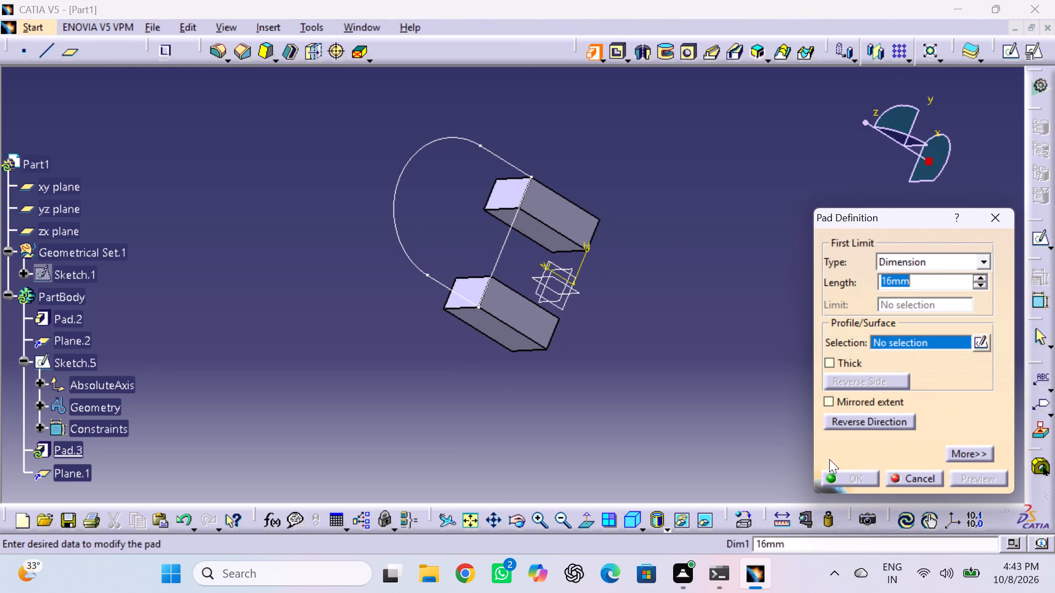
{"action": "left_click", "coordinate": [452, 138]}
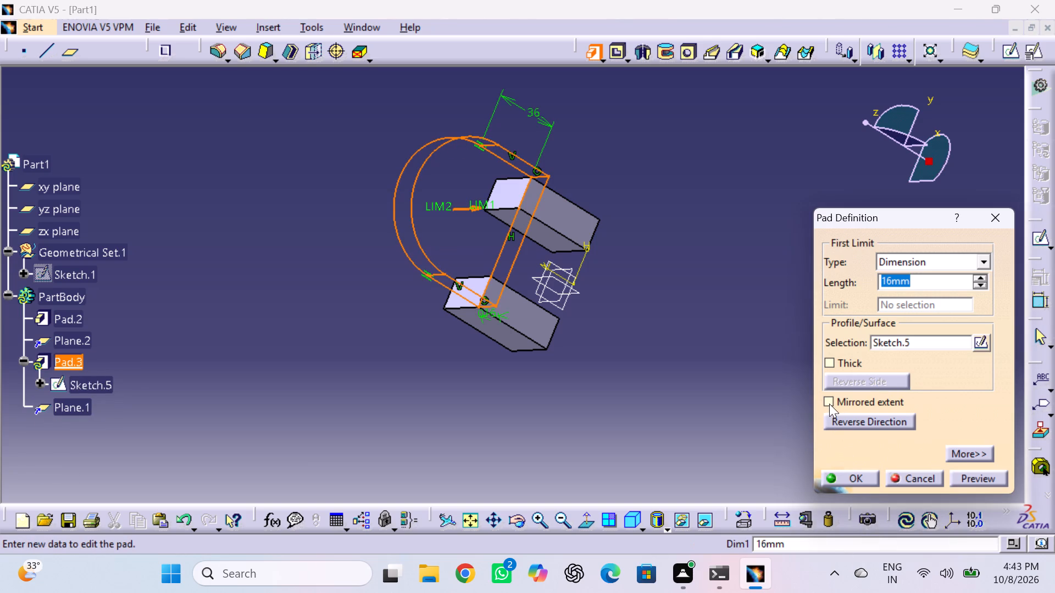
{"action": "left_click", "coordinate": [836, 424]}
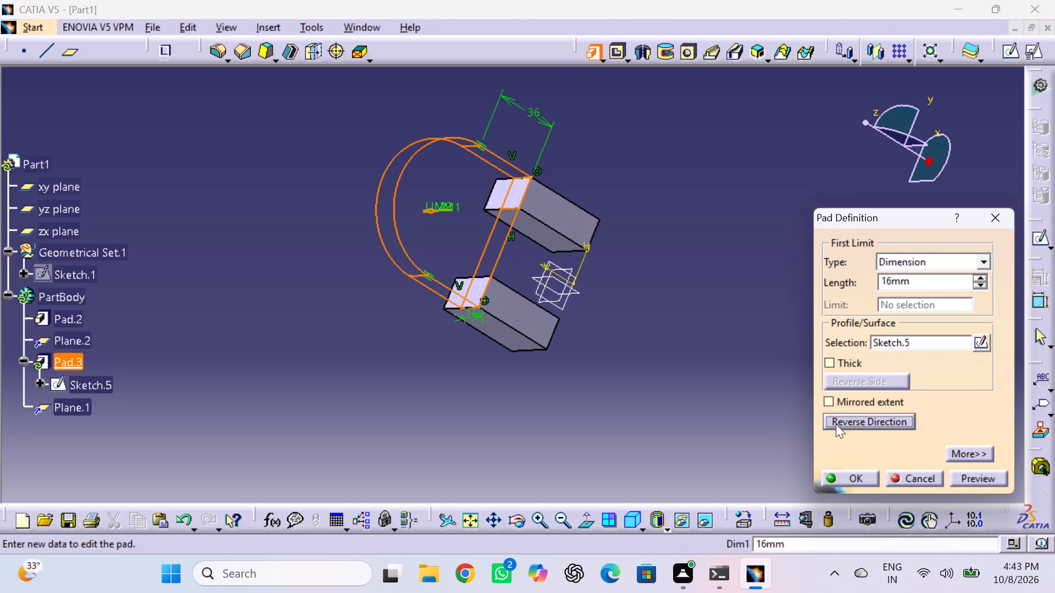
{"action": "left_click", "coordinate": [826, 401]}
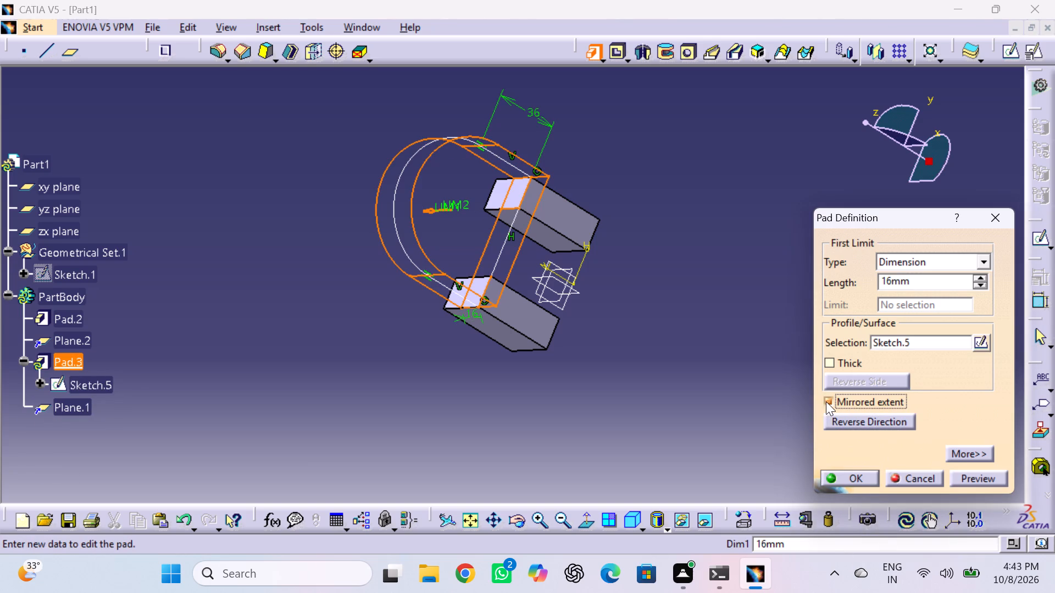
{"action": "double_click", "coordinate": [826, 401]}
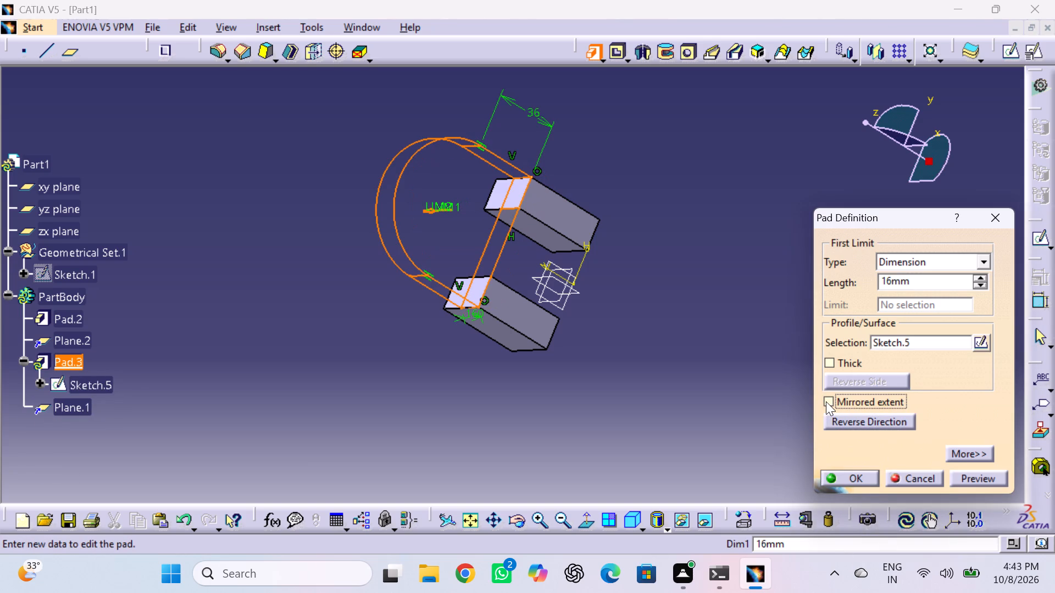
{"action": "double_click", "coordinate": [922, 286]}
{"action": "key", "text": "3"}
{"action": "key", "text": "2"}
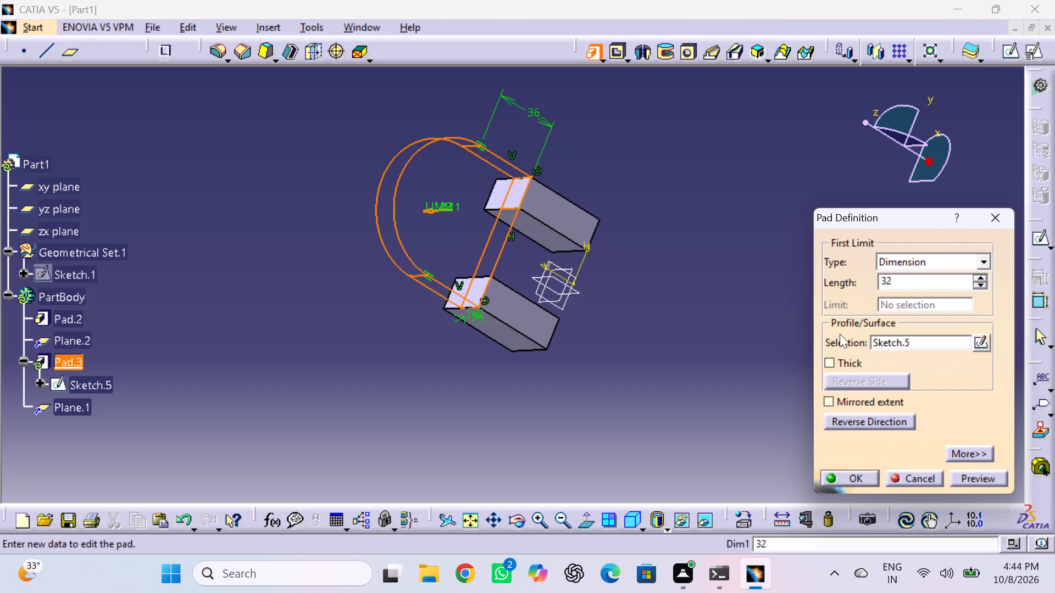
{"action": "left_click", "coordinate": [835, 478]}
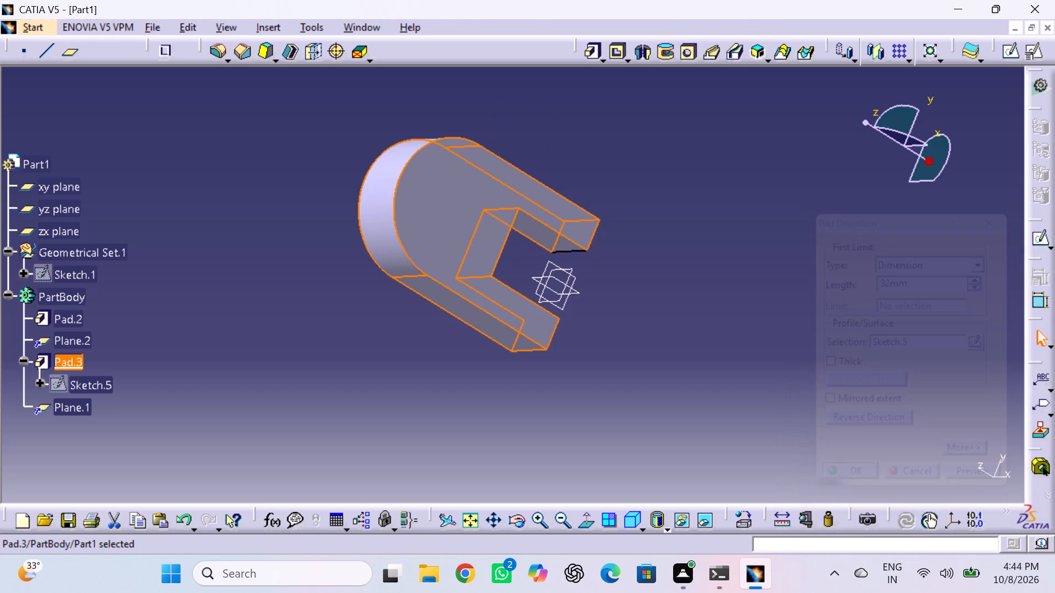
{"action": "left_click", "coordinate": [723, 322]}
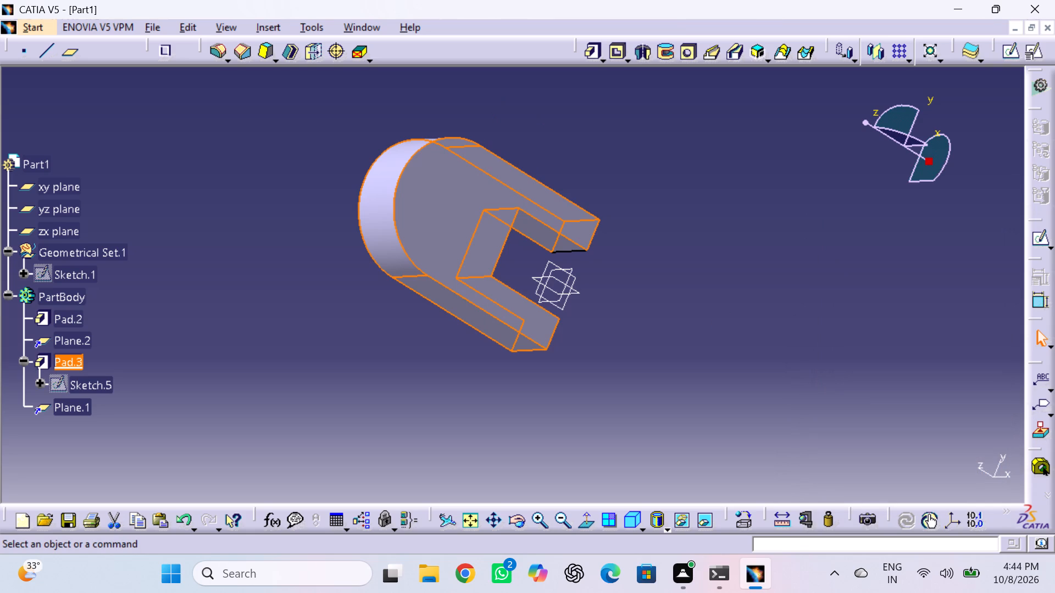
Create a sketch on the part's flat U-shaped face and draw a circle on the vertical centreline in its rounded end.
{"action": "left_click", "coordinate": [477, 217]}
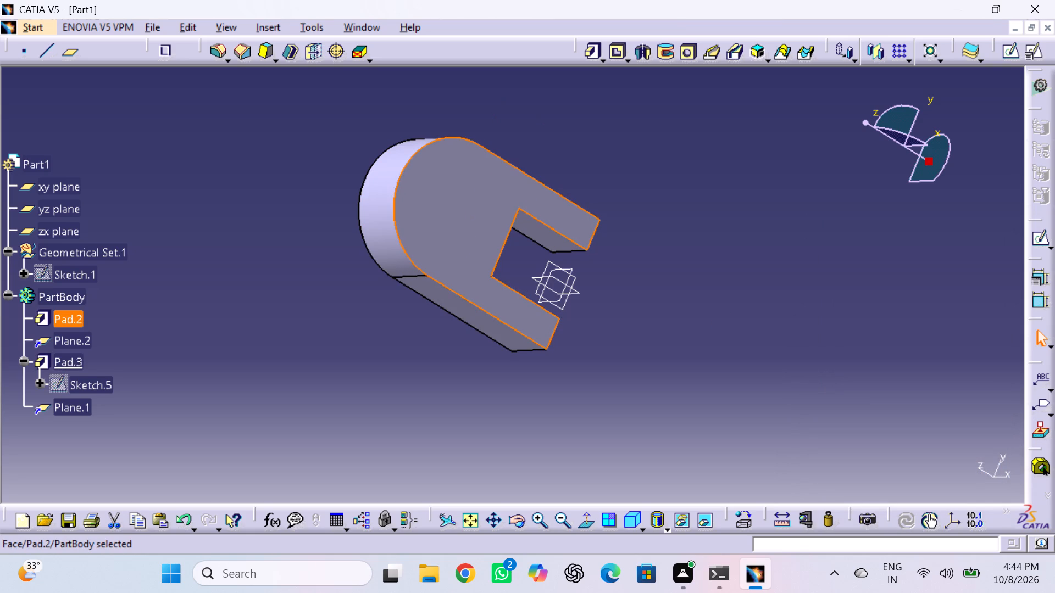
{"action": "left_click", "coordinate": [1010, 54]}
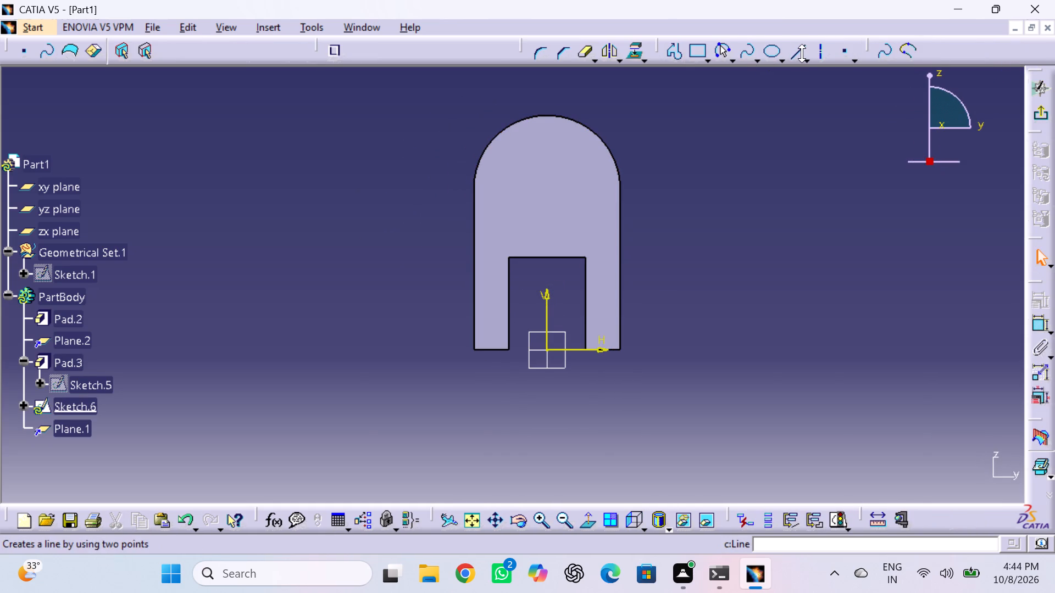
{"action": "double_click", "coordinate": [734, 62]}
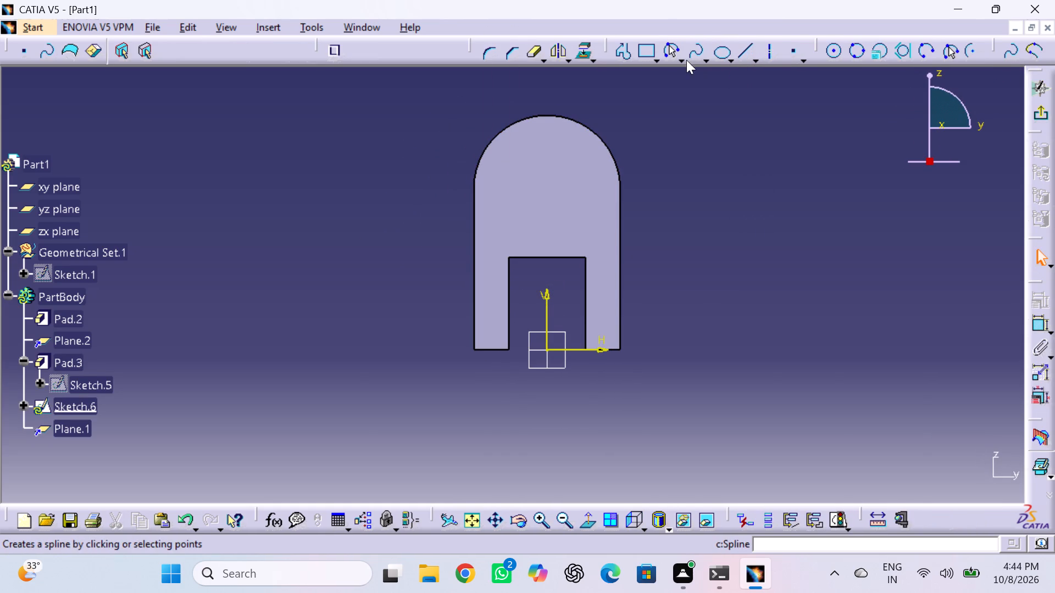
{"action": "left_click", "coordinate": [680, 58]}
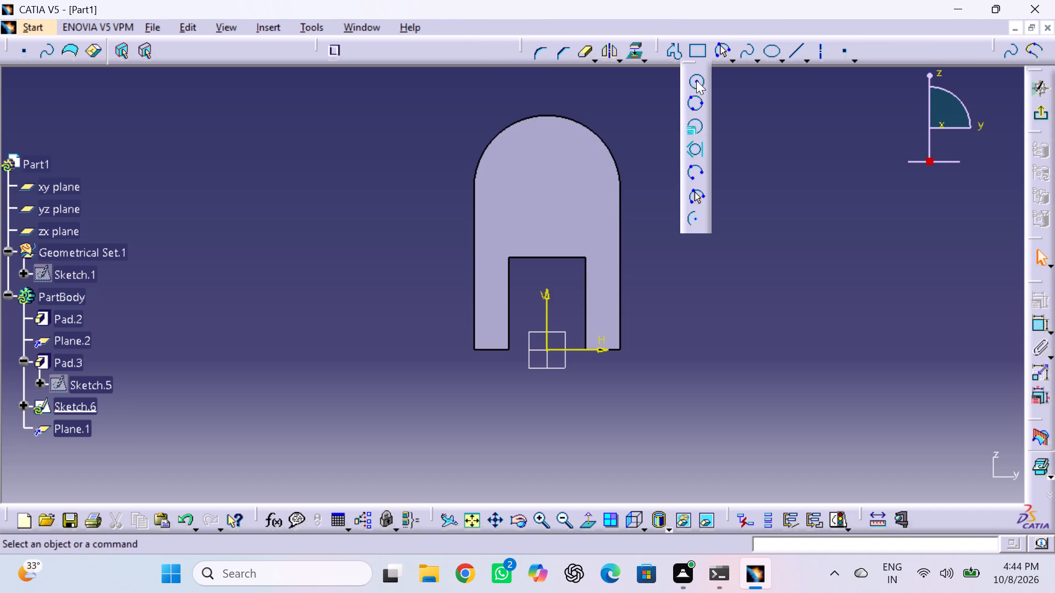
{"action": "double_click", "coordinate": [696, 80]}
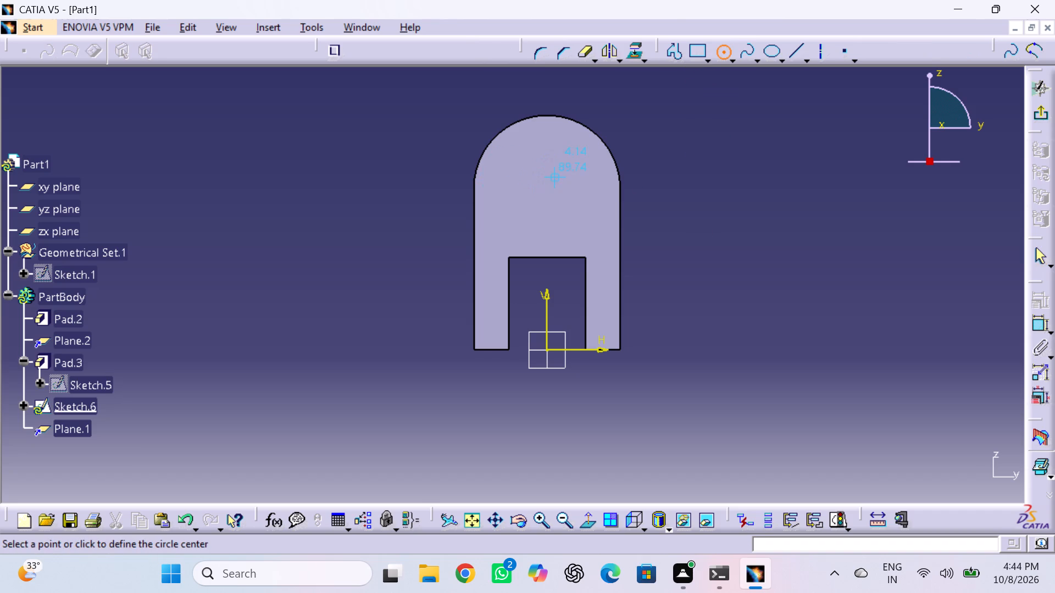
{"action": "left_click", "coordinate": [543, 179]}
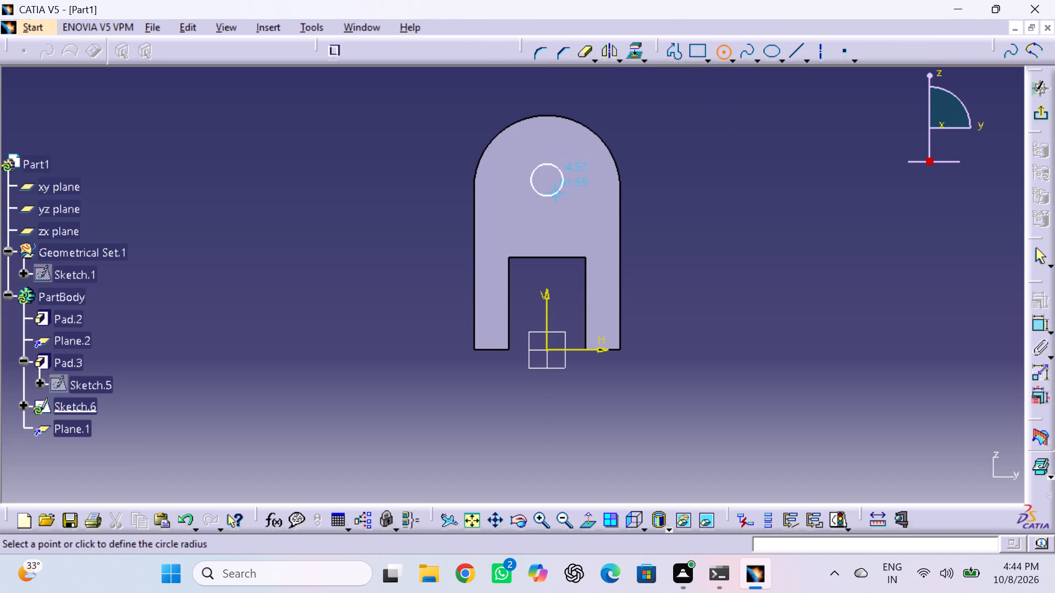
{"action": "left_click", "coordinate": [565, 209]}
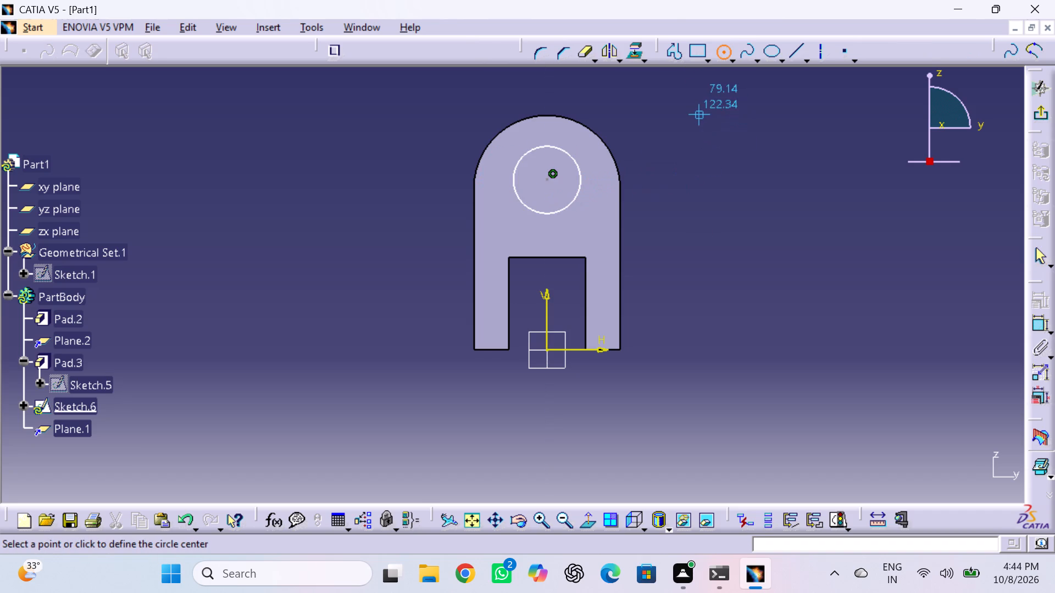
Dimension the circle in the rounded end and set its diameter to 40 mm.
{"action": "double_click", "coordinate": [1043, 326]}
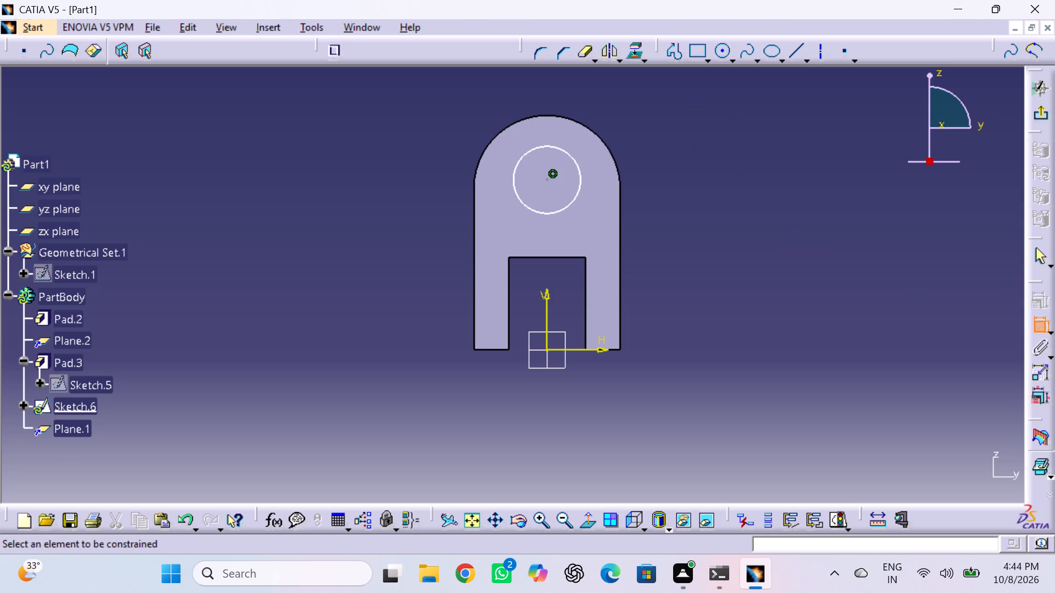
{"action": "left_click", "coordinate": [582, 188]}
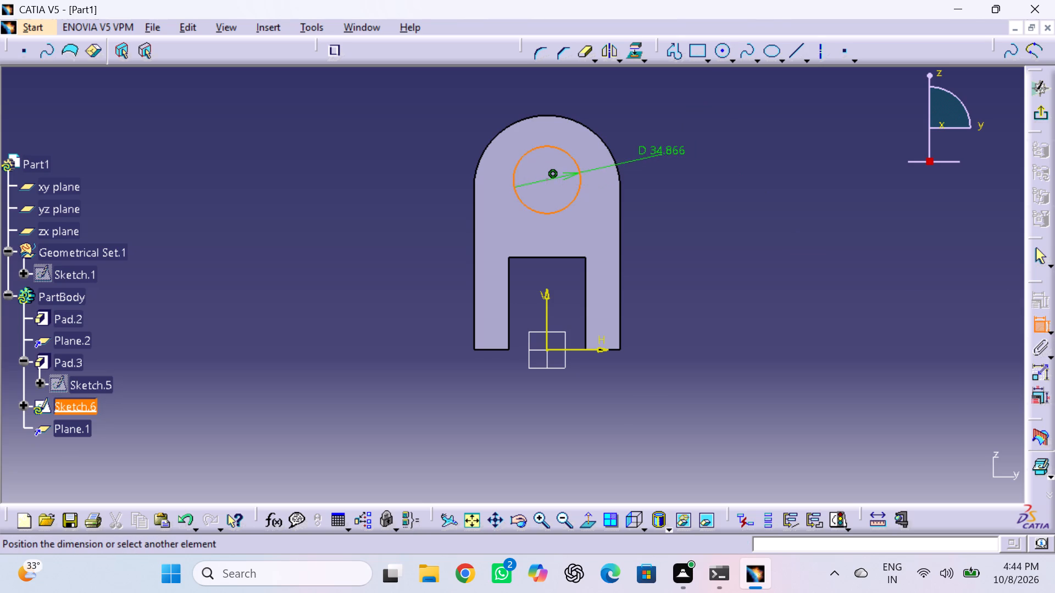
{"action": "left_click", "coordinate": [663, 153]}
{"action": "double_click", "coordinate": [665, 145]}
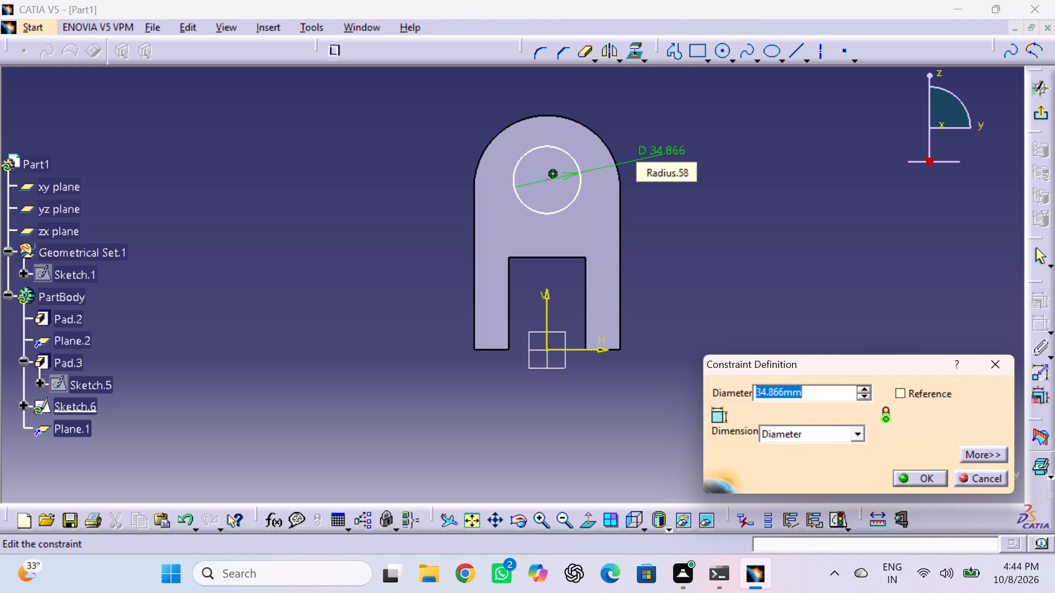
{"action": "key", "text": "4"}
{"action": "key", "text": "0"}
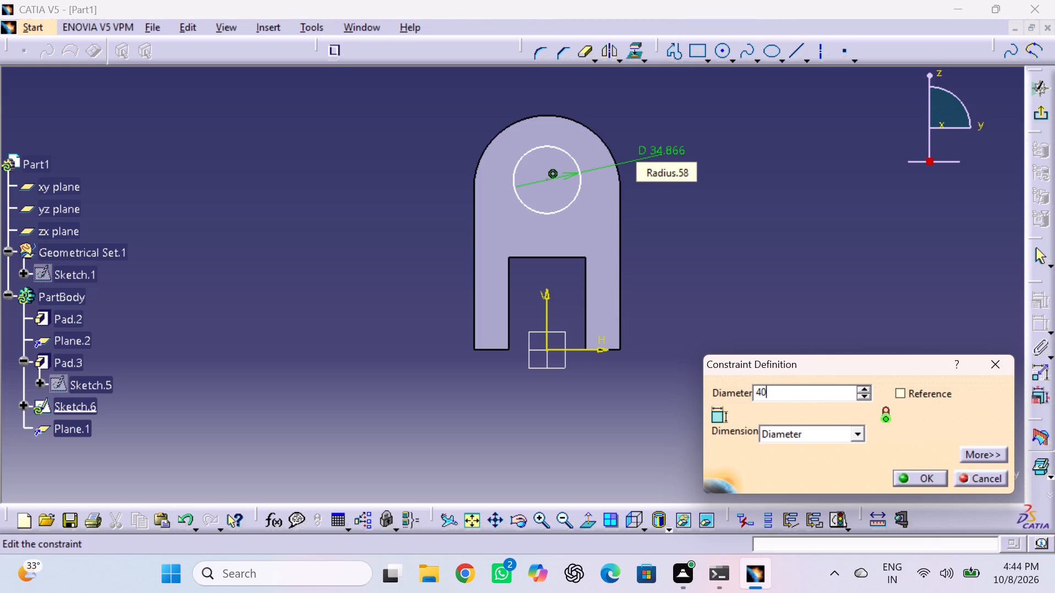
{"action": "key", "text": "Return"}
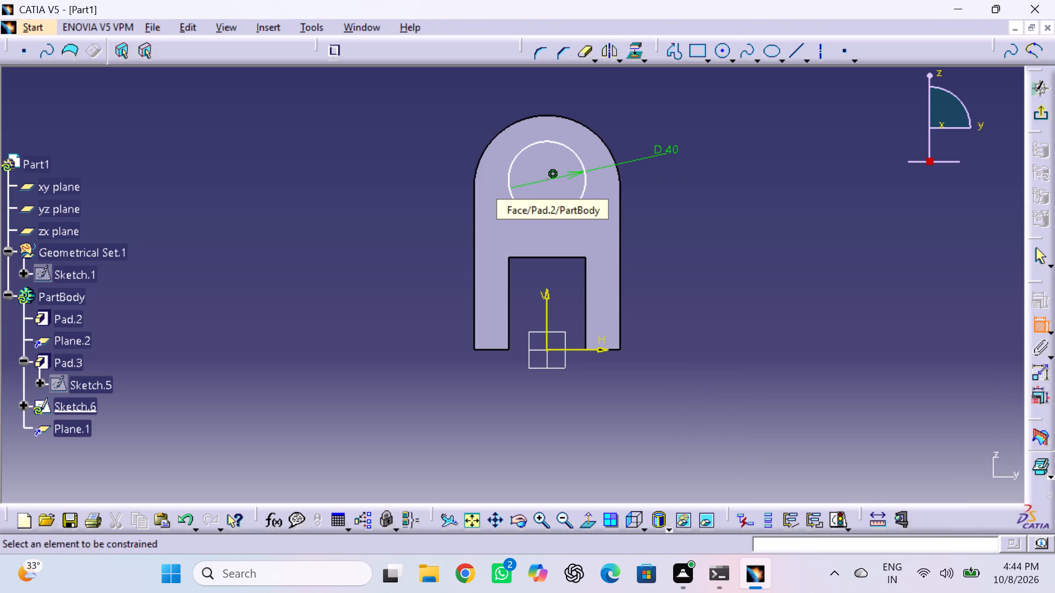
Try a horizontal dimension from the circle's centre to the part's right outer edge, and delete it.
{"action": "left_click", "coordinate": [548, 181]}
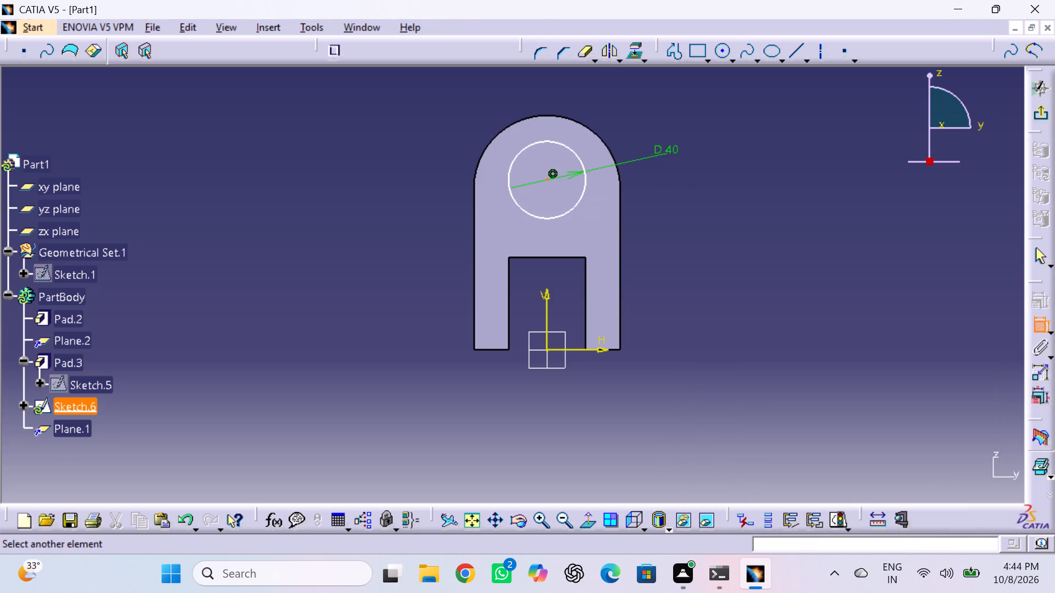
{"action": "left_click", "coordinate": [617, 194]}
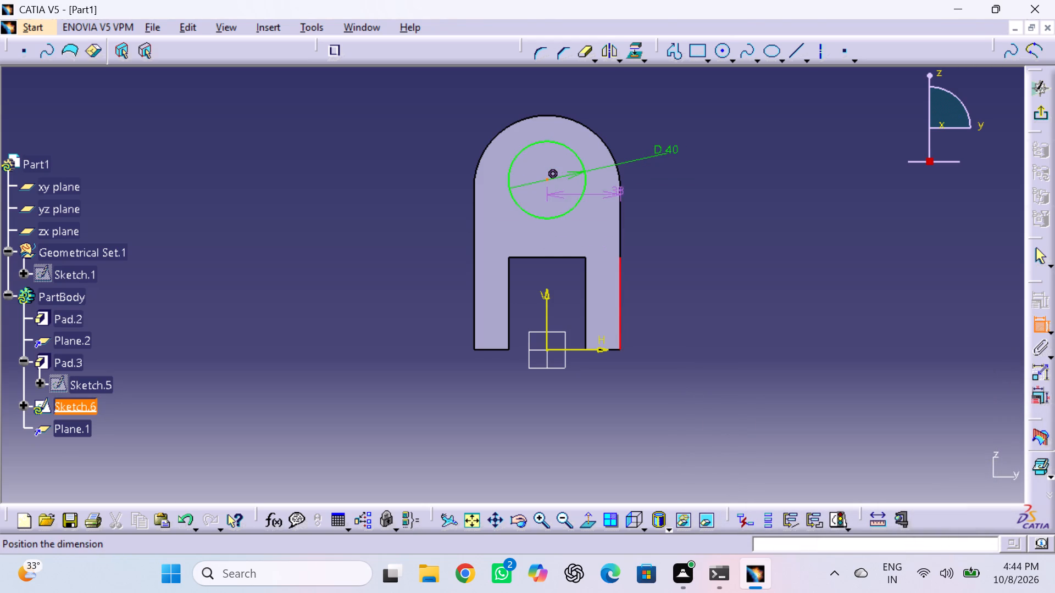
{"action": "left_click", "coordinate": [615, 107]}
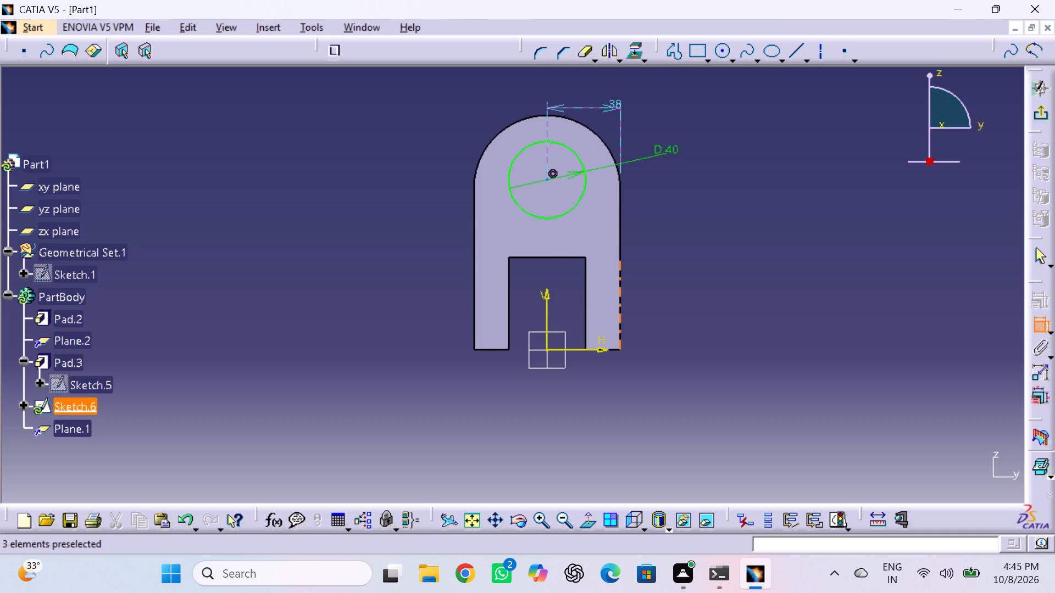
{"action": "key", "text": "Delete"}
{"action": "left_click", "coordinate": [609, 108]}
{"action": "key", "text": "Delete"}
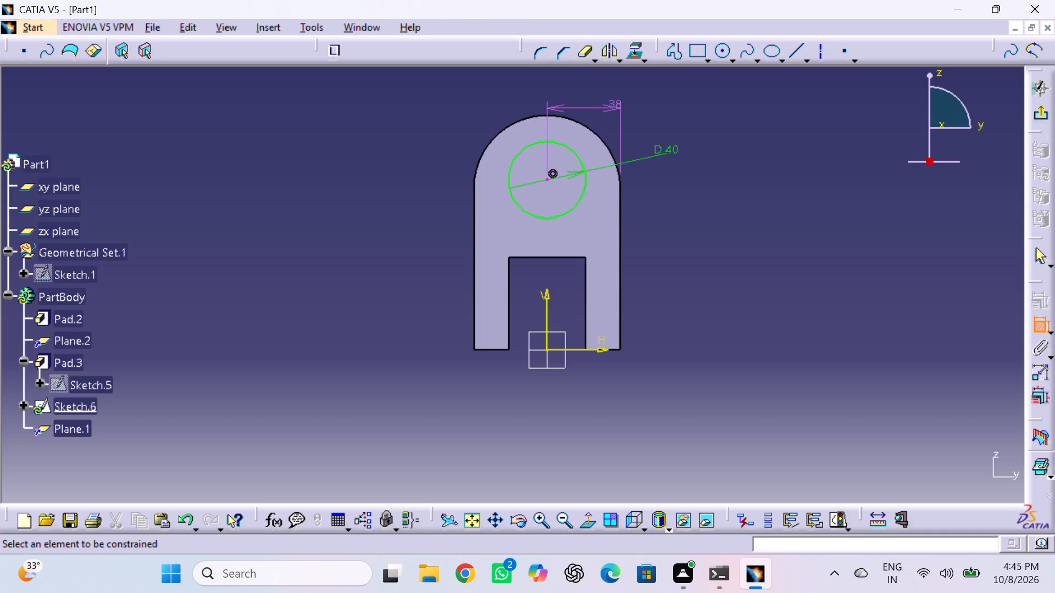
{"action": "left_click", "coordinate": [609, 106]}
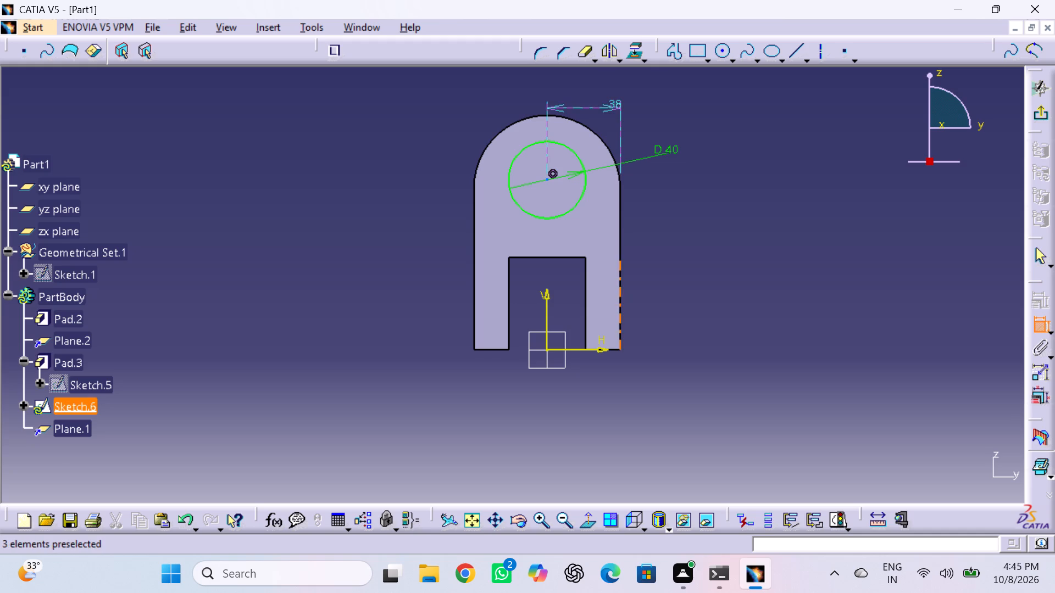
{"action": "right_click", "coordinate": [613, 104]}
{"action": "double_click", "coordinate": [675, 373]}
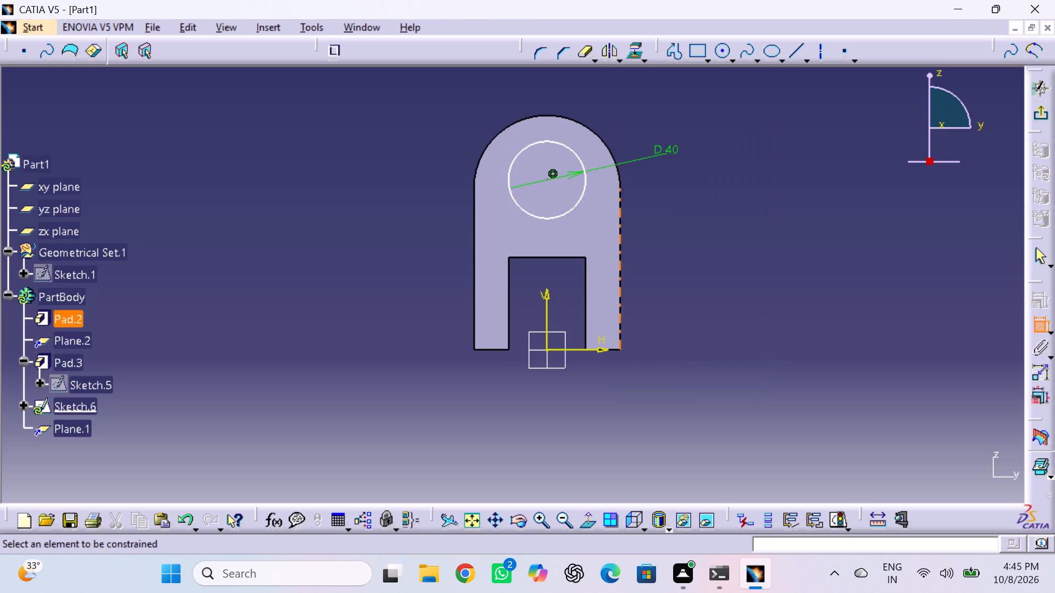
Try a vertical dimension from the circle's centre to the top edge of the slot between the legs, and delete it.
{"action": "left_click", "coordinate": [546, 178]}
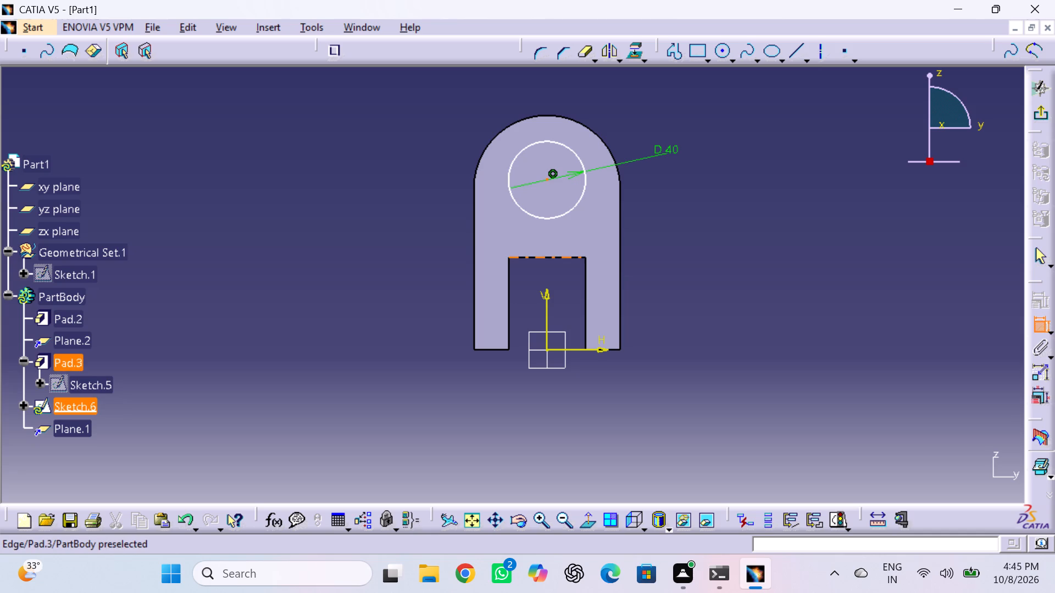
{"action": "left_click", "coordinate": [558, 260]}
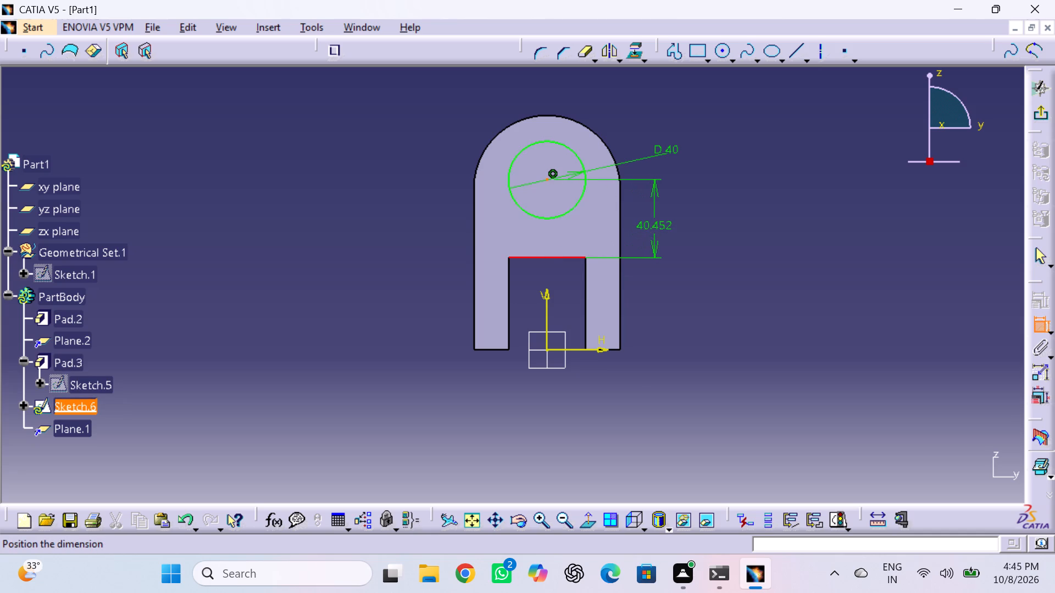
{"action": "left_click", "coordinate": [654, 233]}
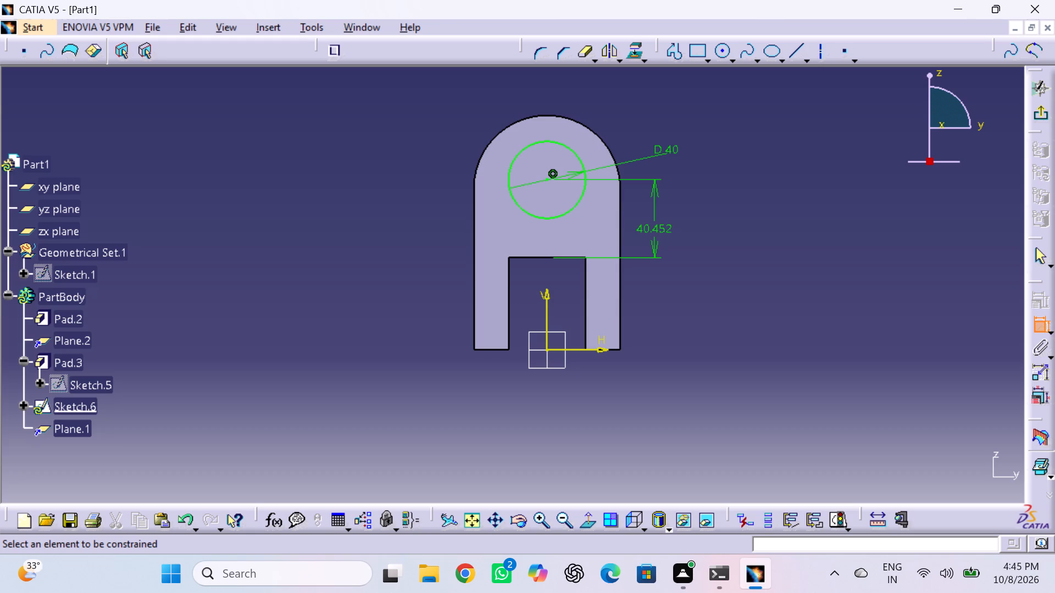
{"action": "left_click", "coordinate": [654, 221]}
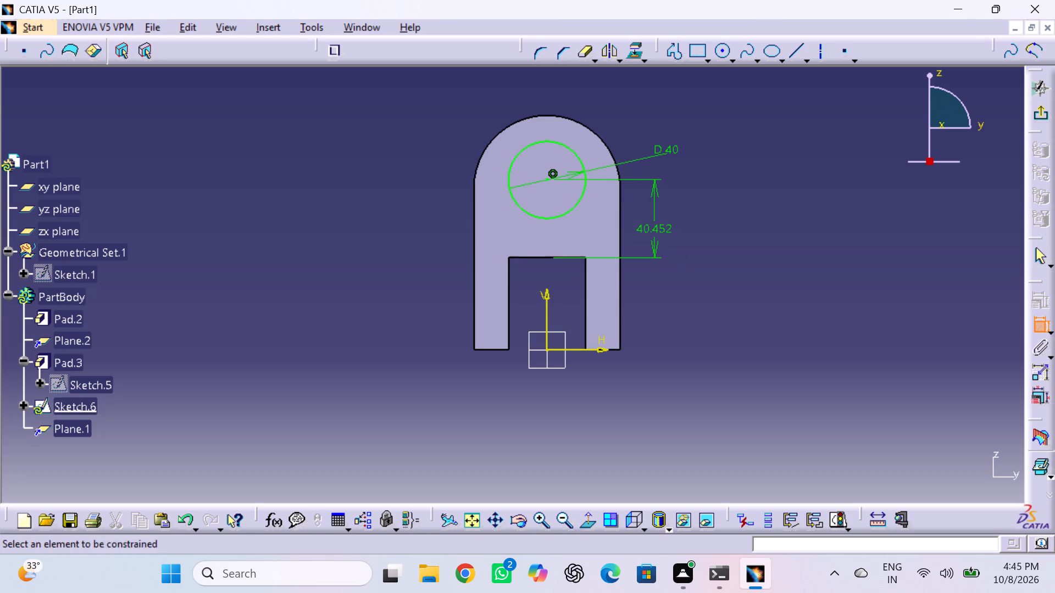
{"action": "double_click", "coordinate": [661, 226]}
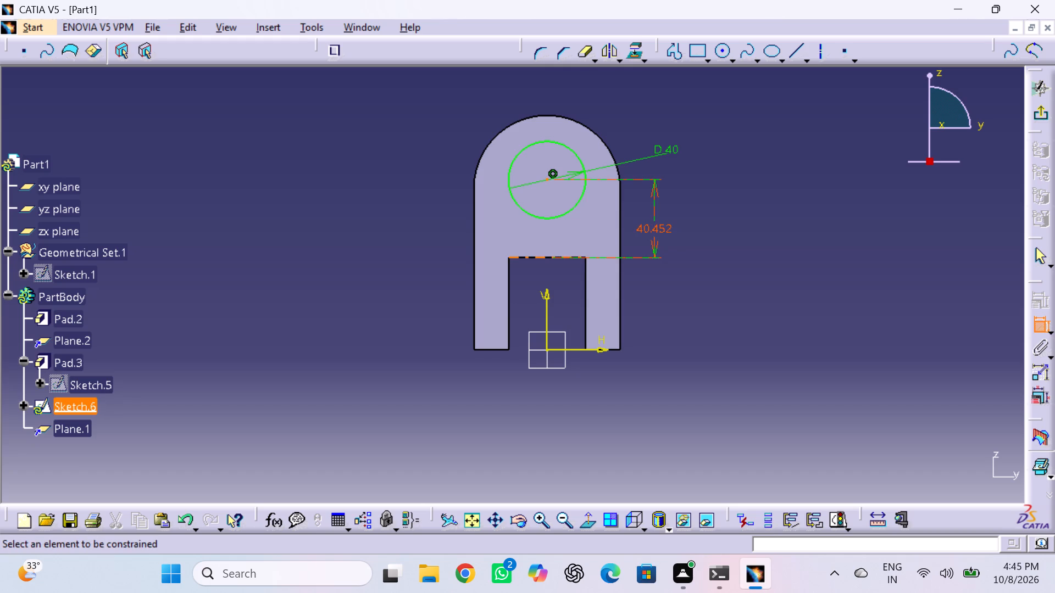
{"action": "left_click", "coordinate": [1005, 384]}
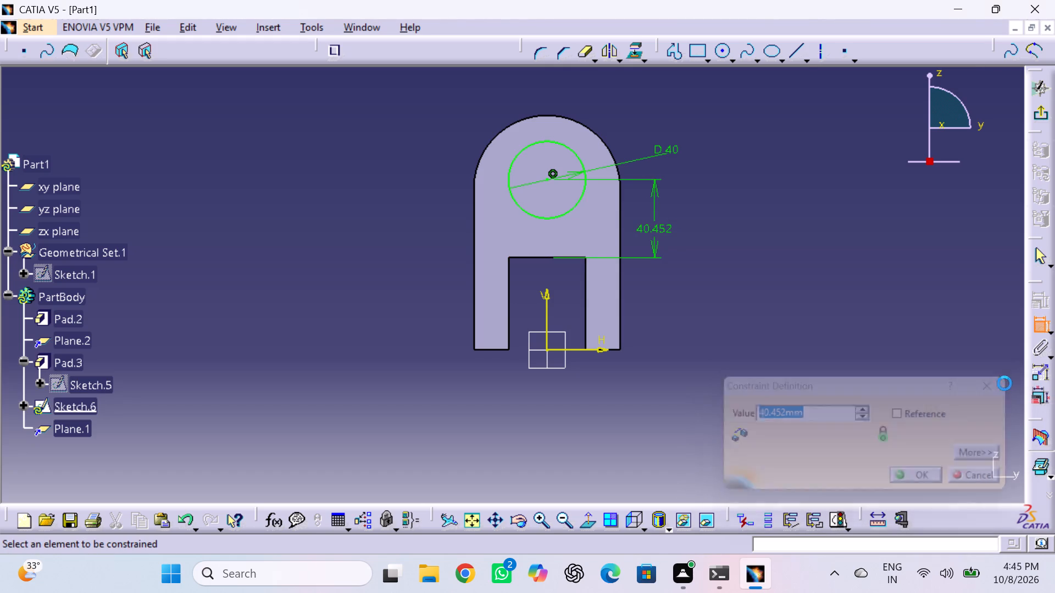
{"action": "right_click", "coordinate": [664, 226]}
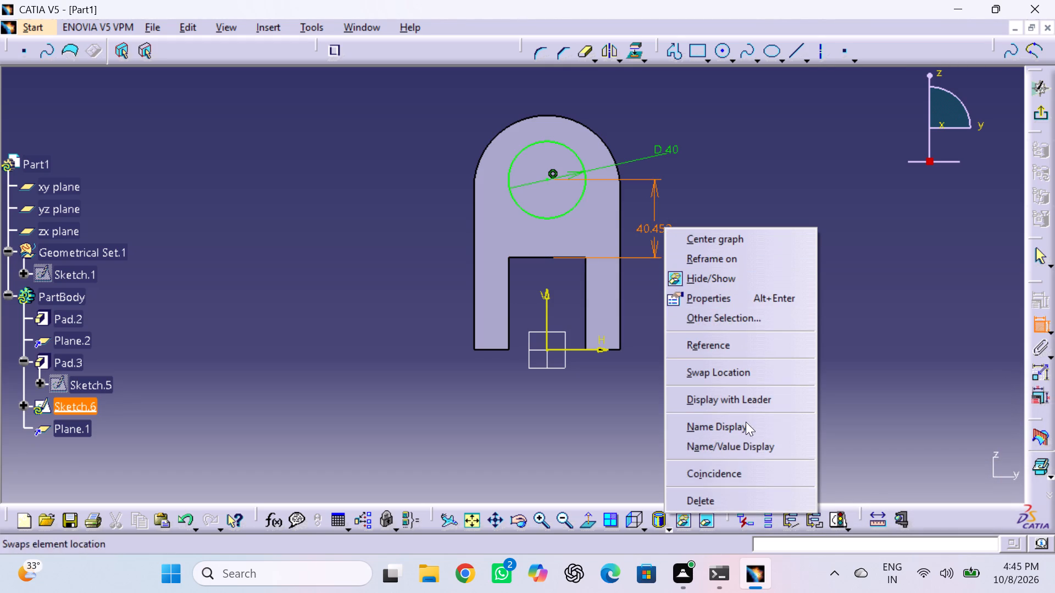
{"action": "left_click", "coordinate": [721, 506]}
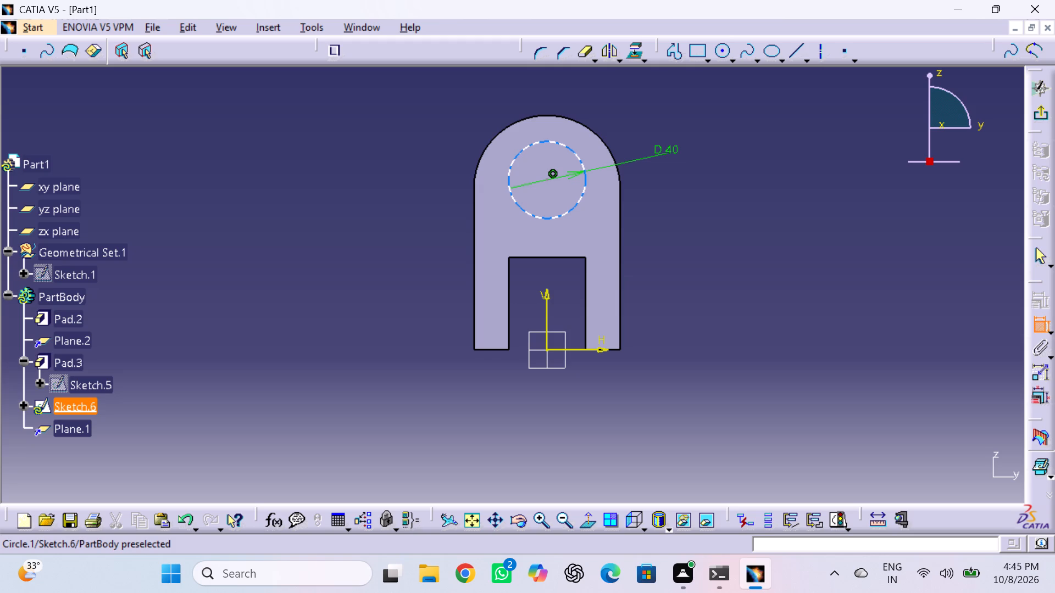
Constrain the offset between the circle and the part's outer rounded edge to 18 mm.
{"action": "left_click", "coordinate": [566, 146]}
{"action": "left_click", "coordinate": [584, 125]}
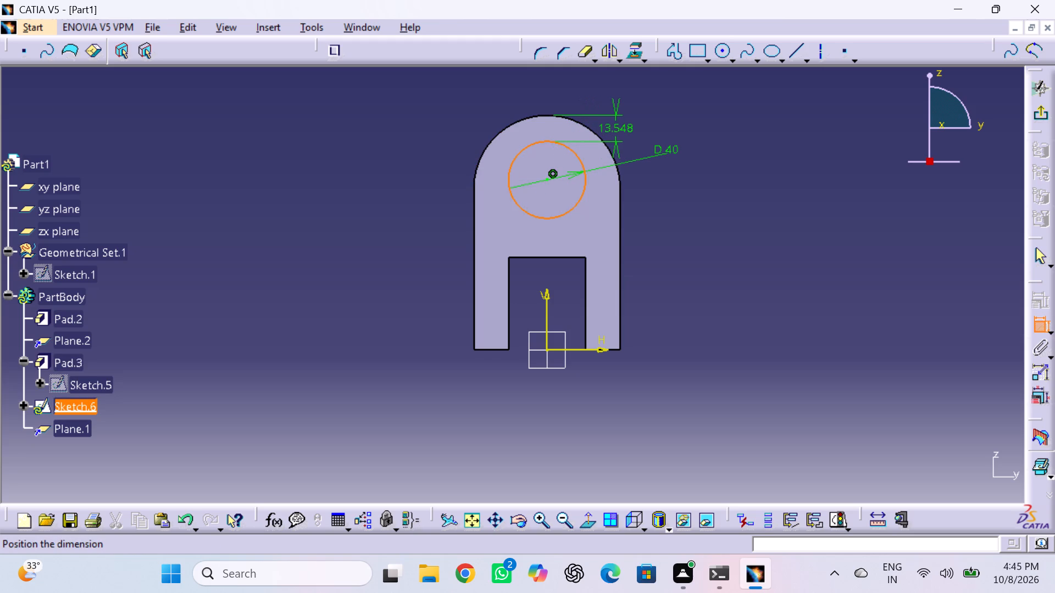
{"action": "left_click", "coordinate": [617, 132]}
{"action": "double_click", "coordinate": [620, 130]}
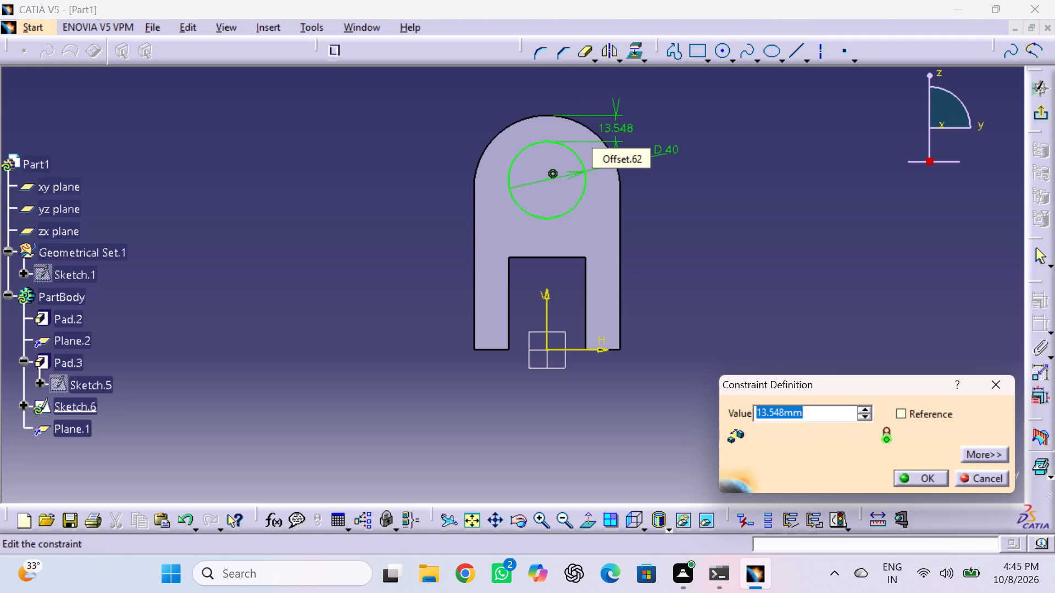
{"action": "type", "text": "18"}
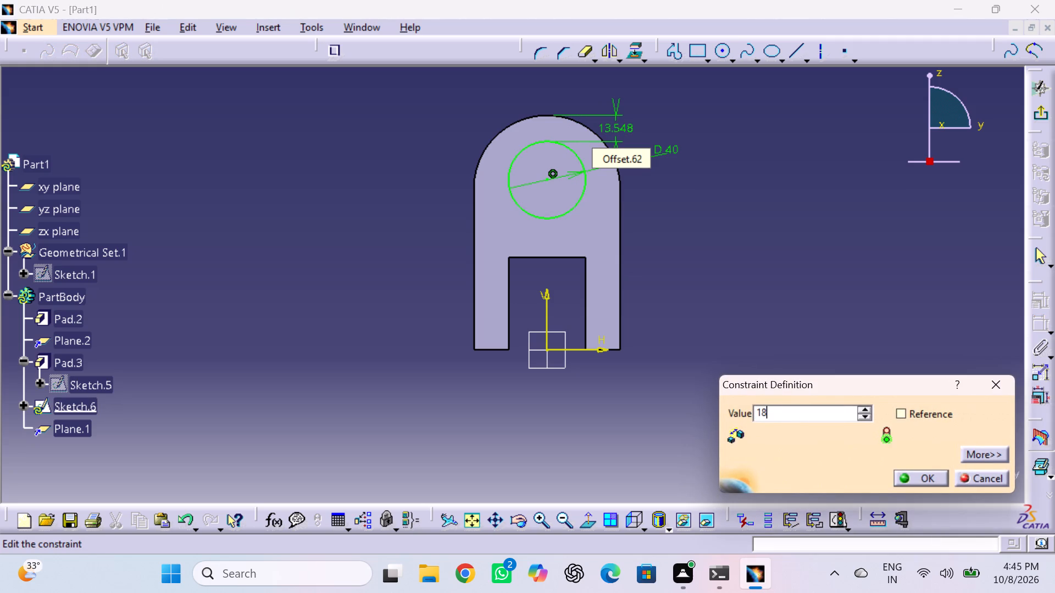
{"action": "key", "text": "Return"}
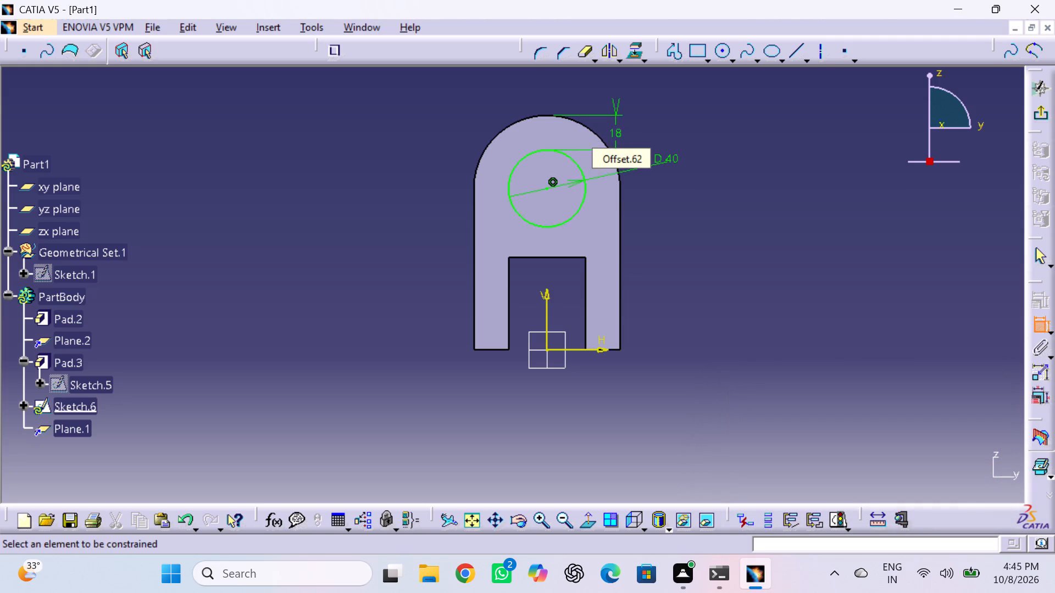
{"action": "double_click", "coordinate": [698, 253]}
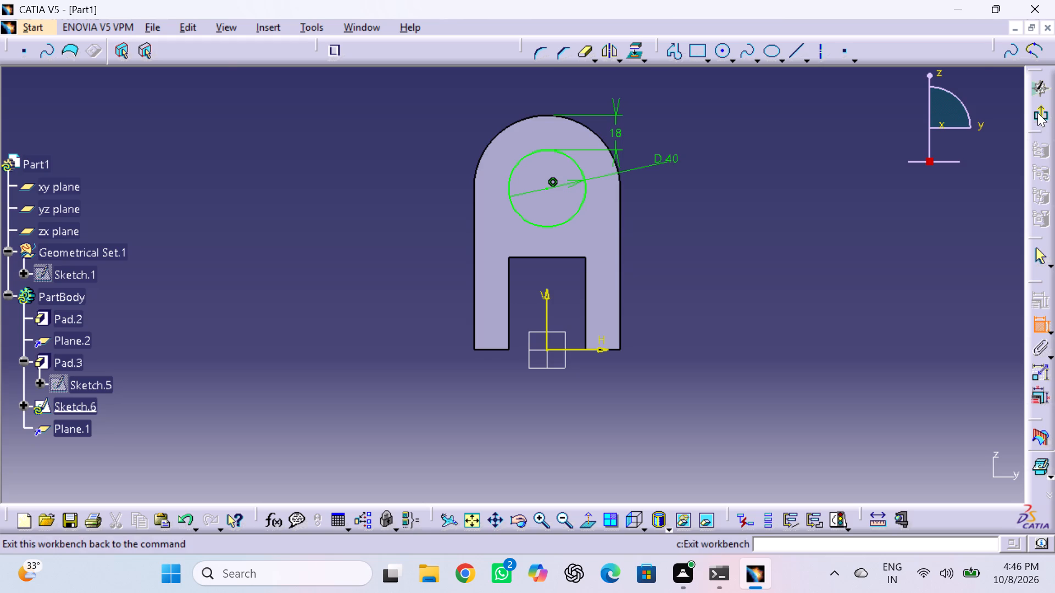
Exit the sketch and cut the circle through the rounded end as a pocket 32 mm deep.
{"action": "left_click", "coordinate": [1037, 113]}
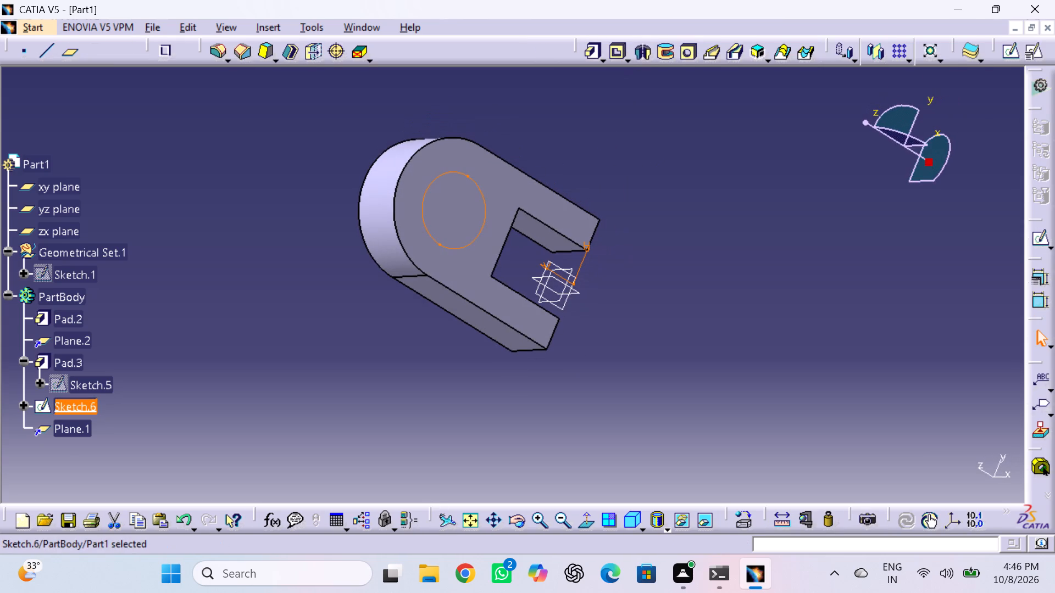
{"action": "left_click", "coordinate": [618, 51]}
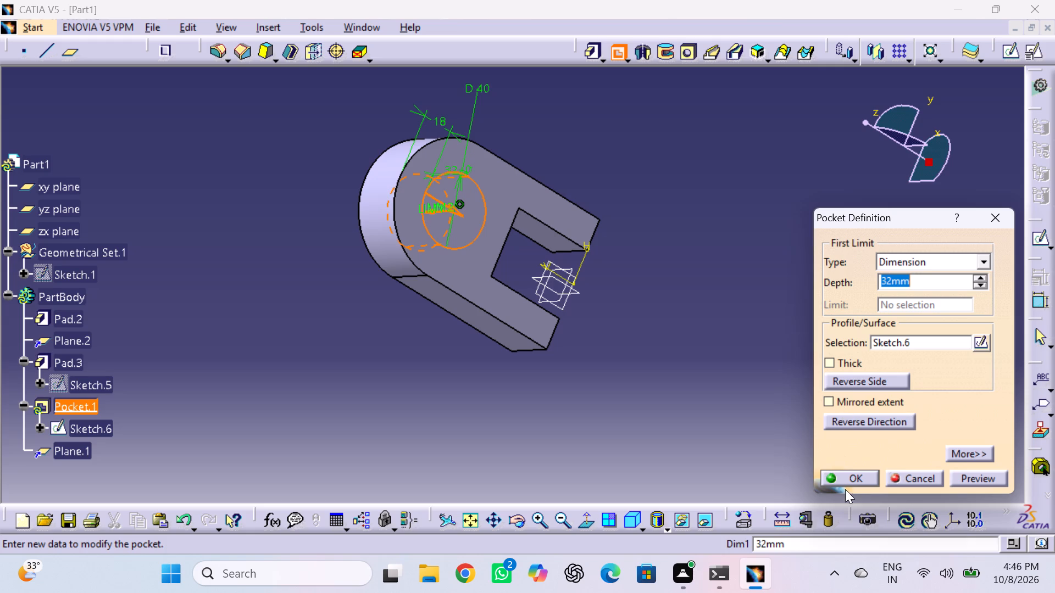
{"action": "double_click", "coordinate": [843, 474]}
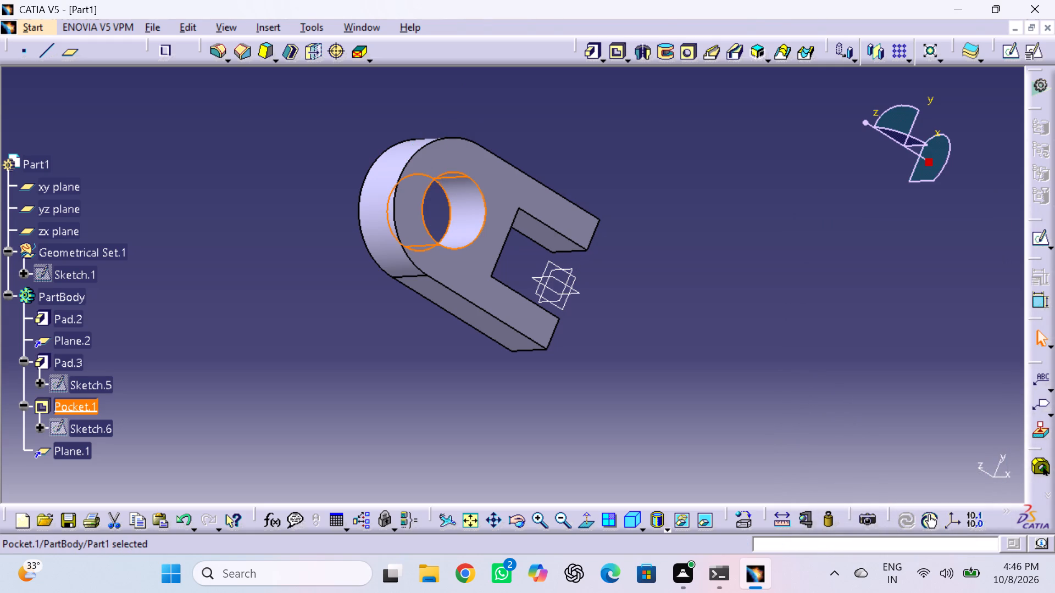
{"action": "left_click", "coordinate": [669, 350]}
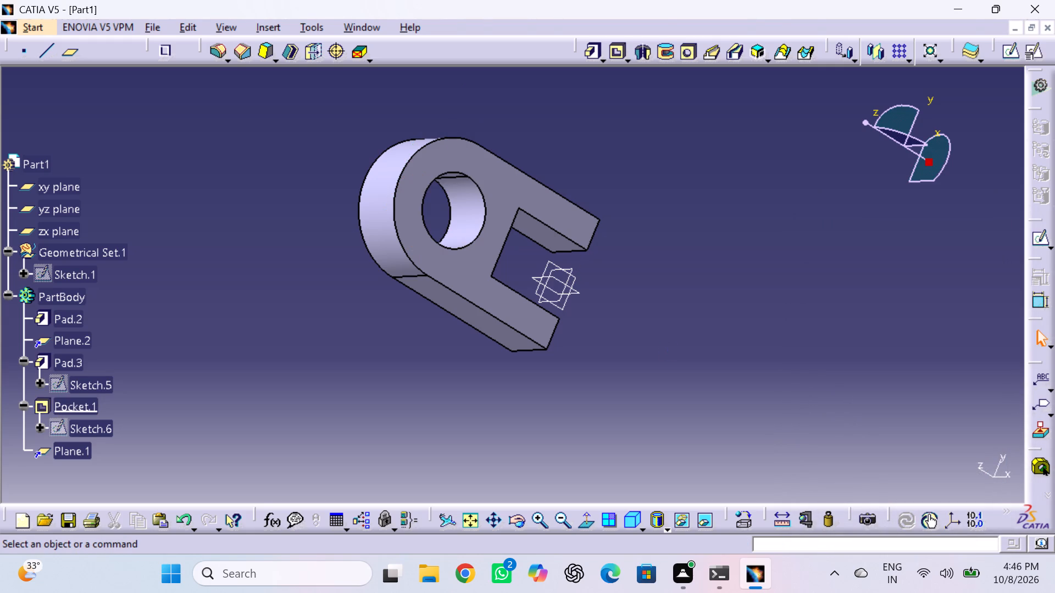
Open a new sketch on the flat outer side face of the lower fork leg.
{"action": "left_click", "coordinate": [526, 316]}
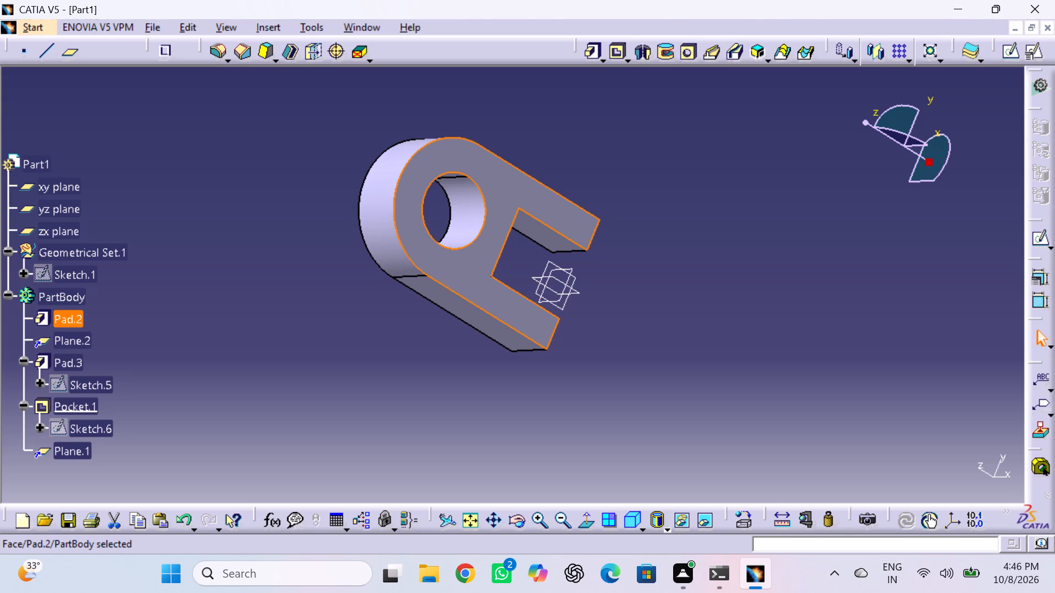
{"action": "left_click", "coordinate": [708, 328]}
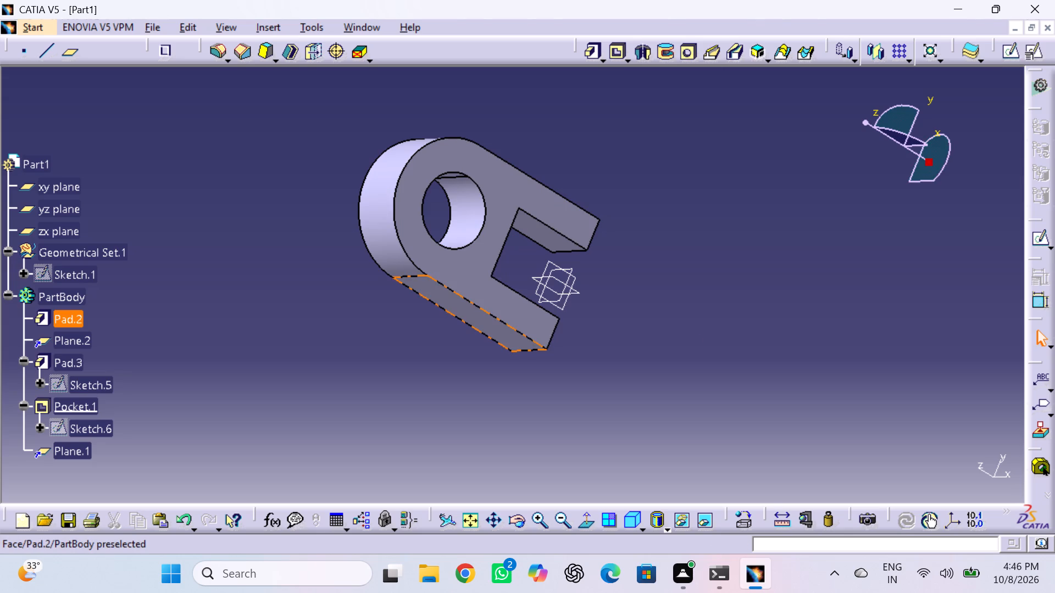
{"action": "left_click", "coordinate": [507, 331]}
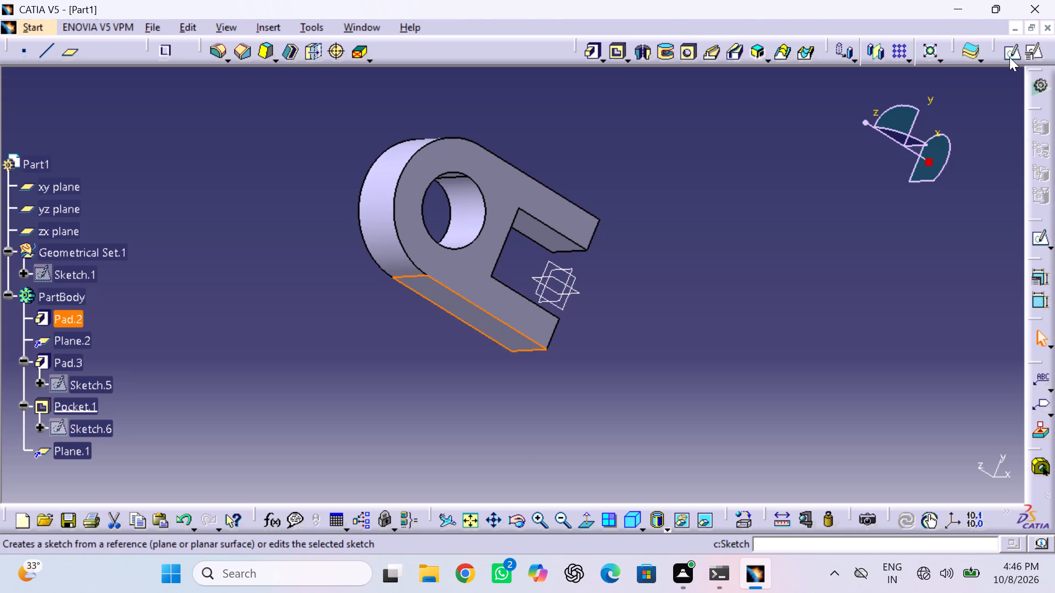
{"action": "left_click", "coordinate": [1009, 58]}
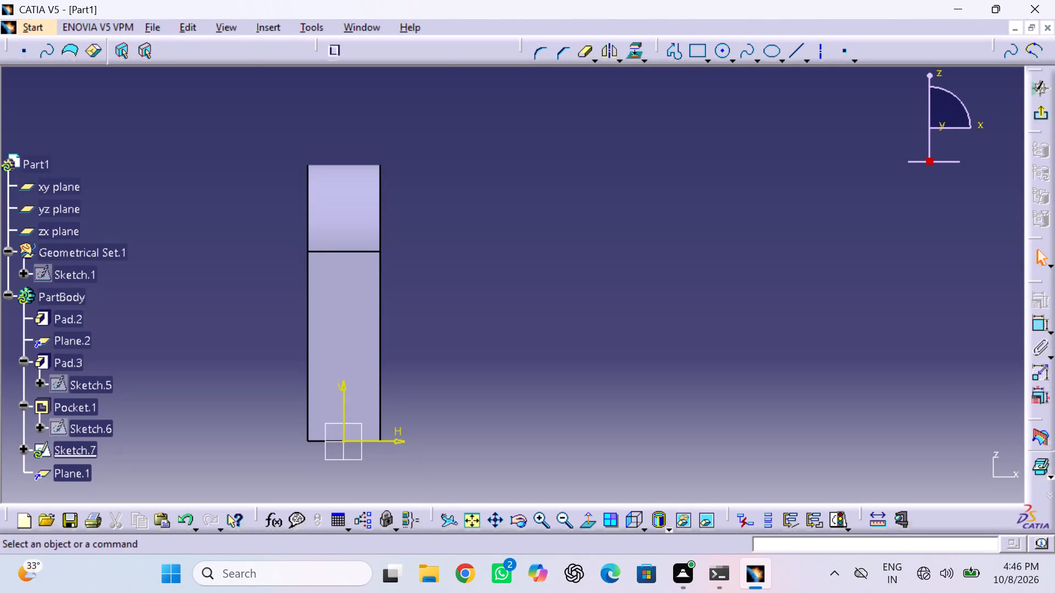
Sketch a profile from the part's bottom corner: about 62 mm horizontally outward, about 30 mm up, and sloping back to the part's edge about 54 mm high.
{"action": "left_click", "coordinate": [678, 49]}
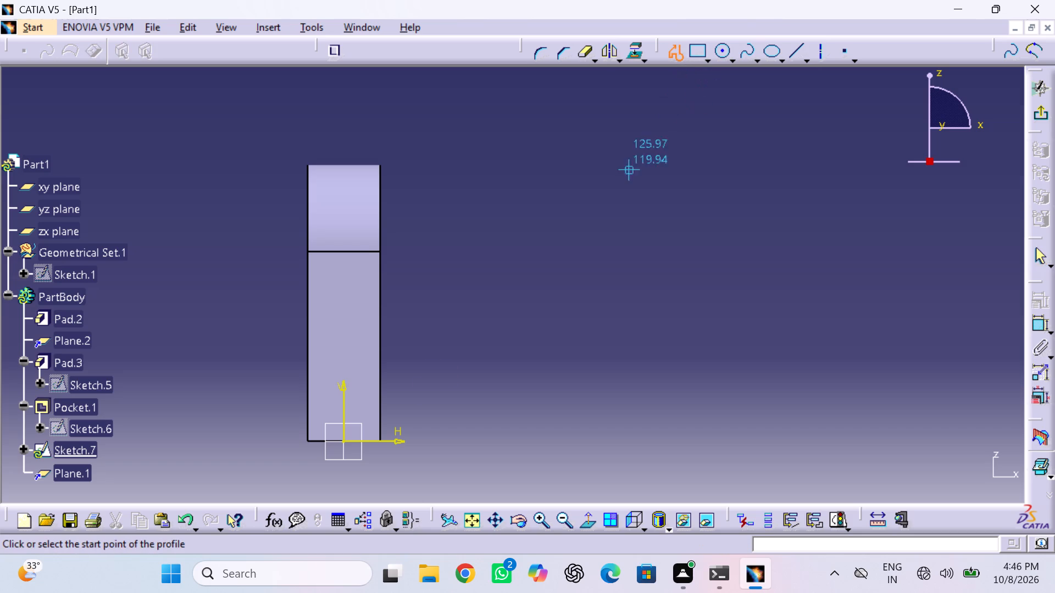
{"action": "left_click", "coordinate": [379, 438]}
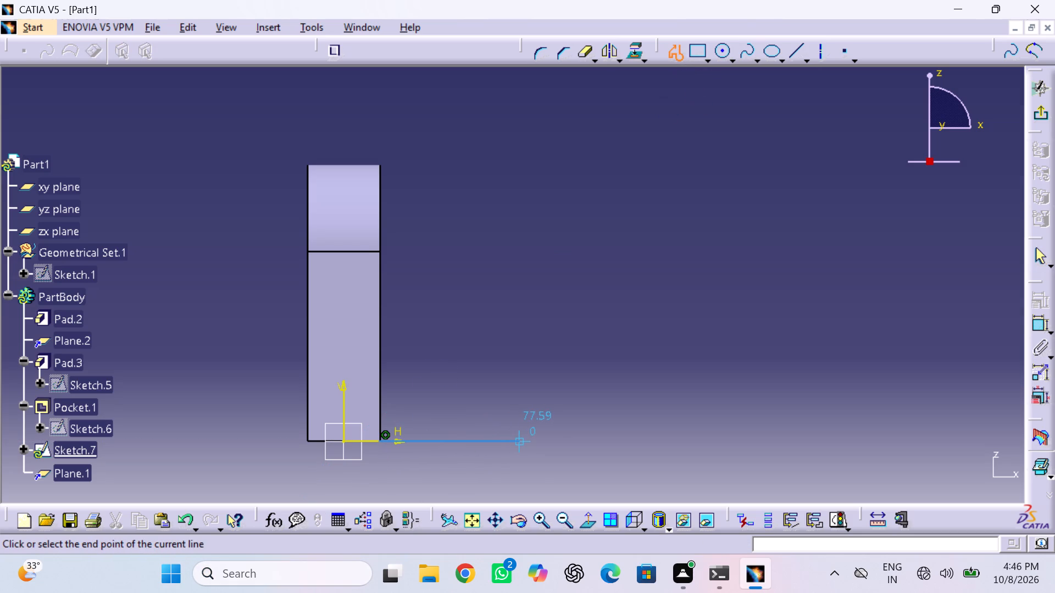
{"action": "left_click", "coordinate": [520, 438]}
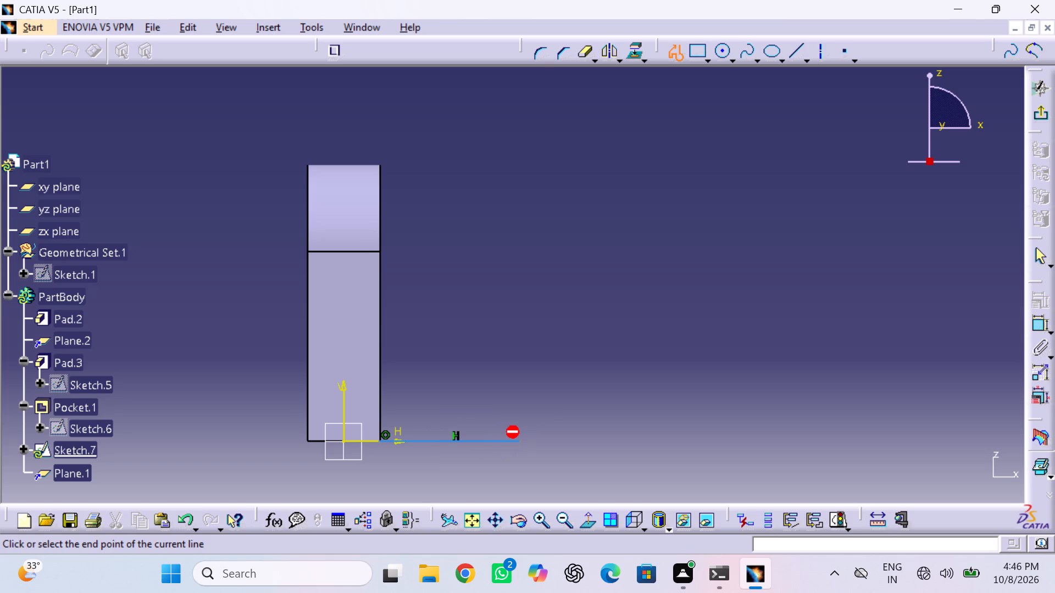
{"action": "left_click", "coordinate": [517, 371]}
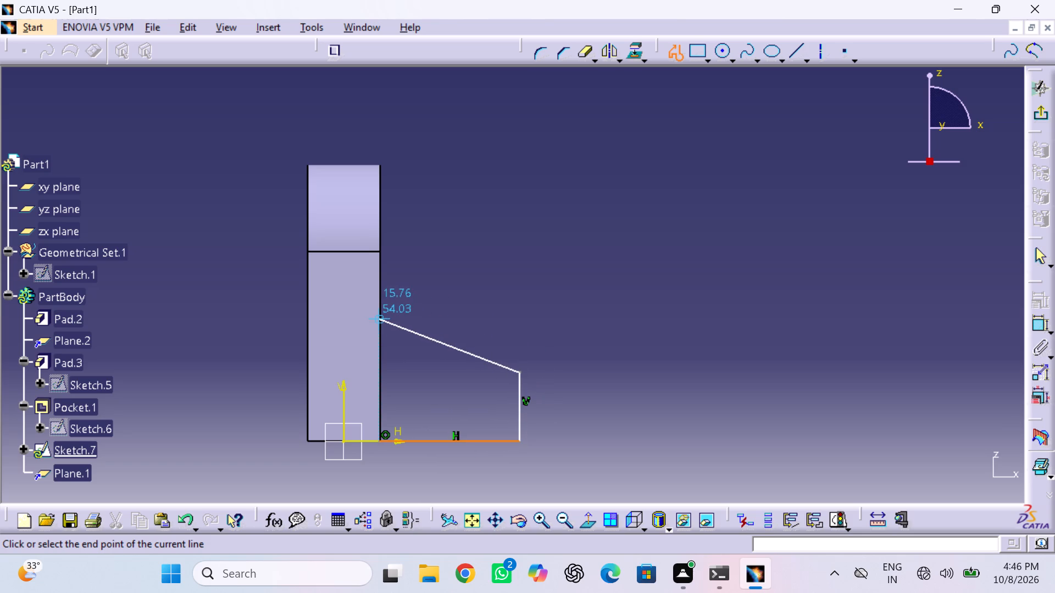
{"action": "left_click", "coordinate": [378, 319]}
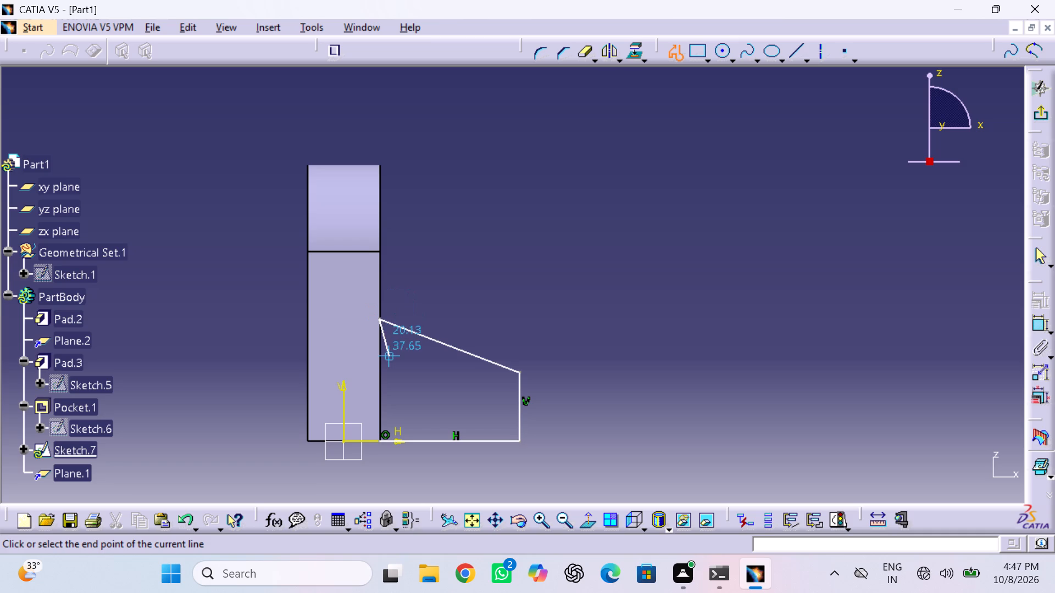
{"action": "key", "text": "Escape"}
{"action": "key", "text": "Escape"}
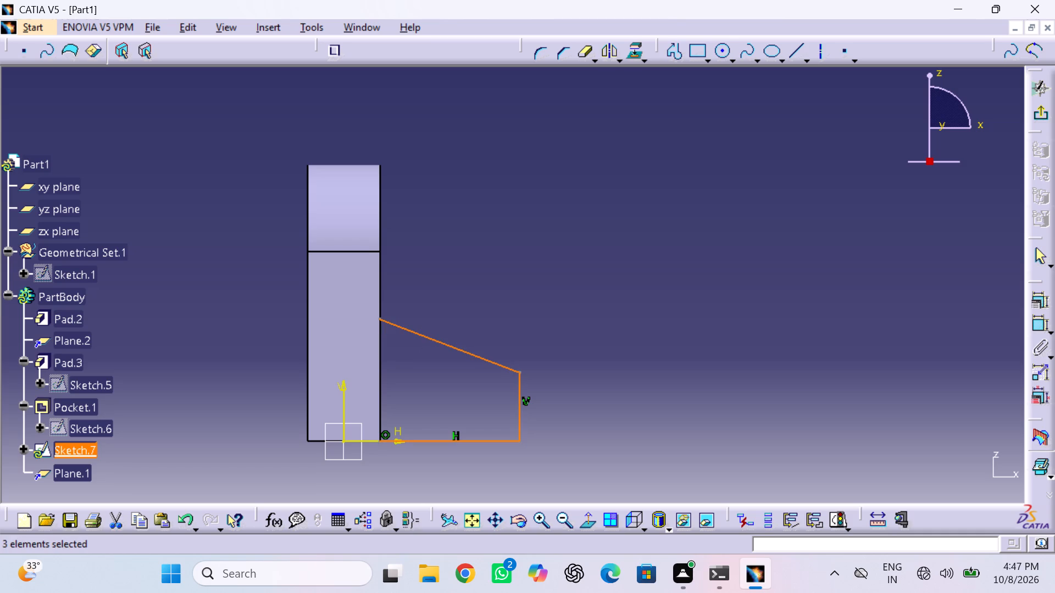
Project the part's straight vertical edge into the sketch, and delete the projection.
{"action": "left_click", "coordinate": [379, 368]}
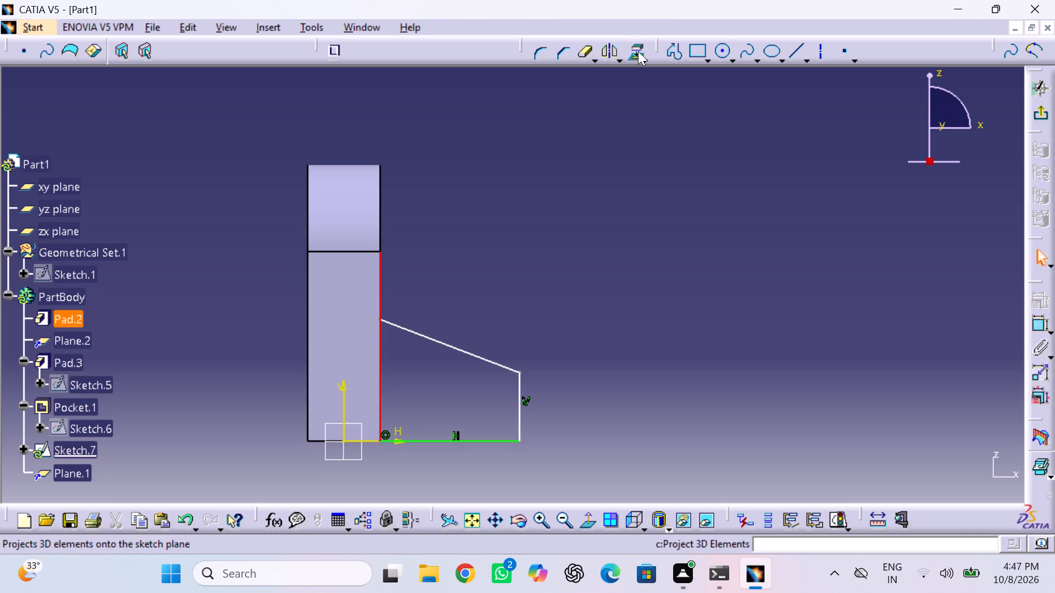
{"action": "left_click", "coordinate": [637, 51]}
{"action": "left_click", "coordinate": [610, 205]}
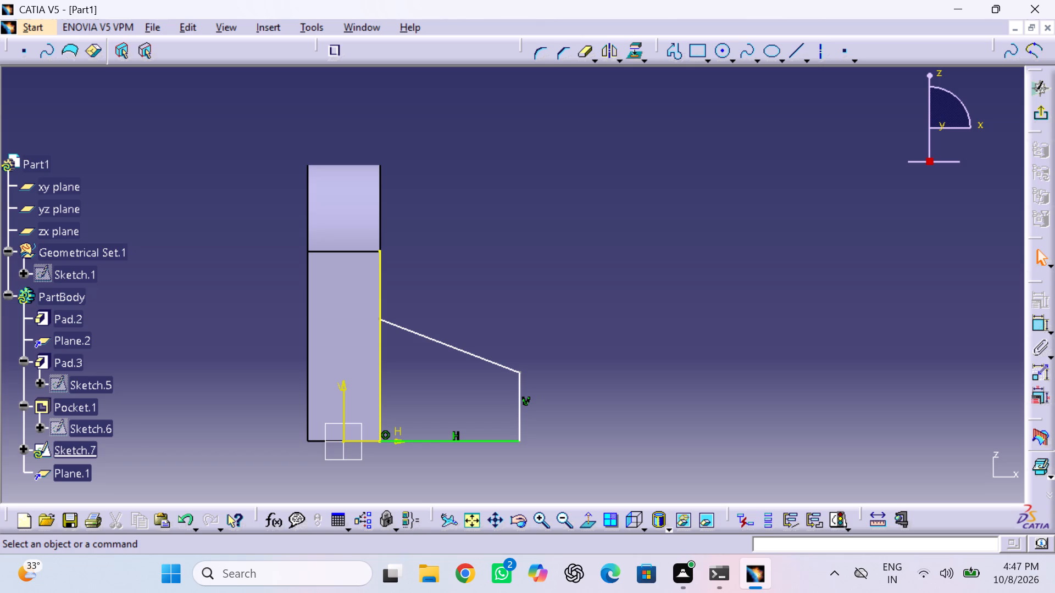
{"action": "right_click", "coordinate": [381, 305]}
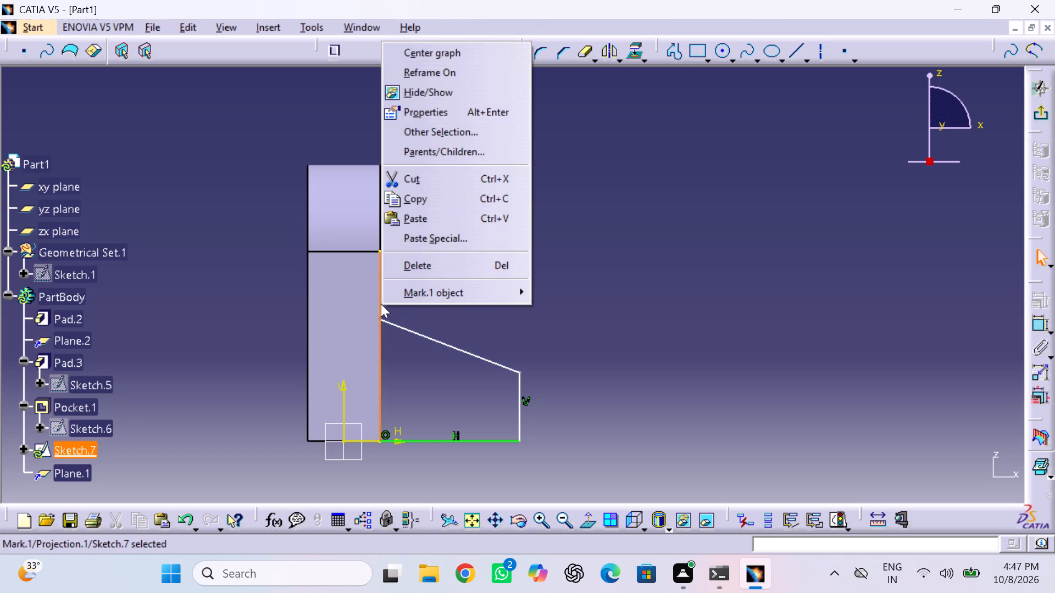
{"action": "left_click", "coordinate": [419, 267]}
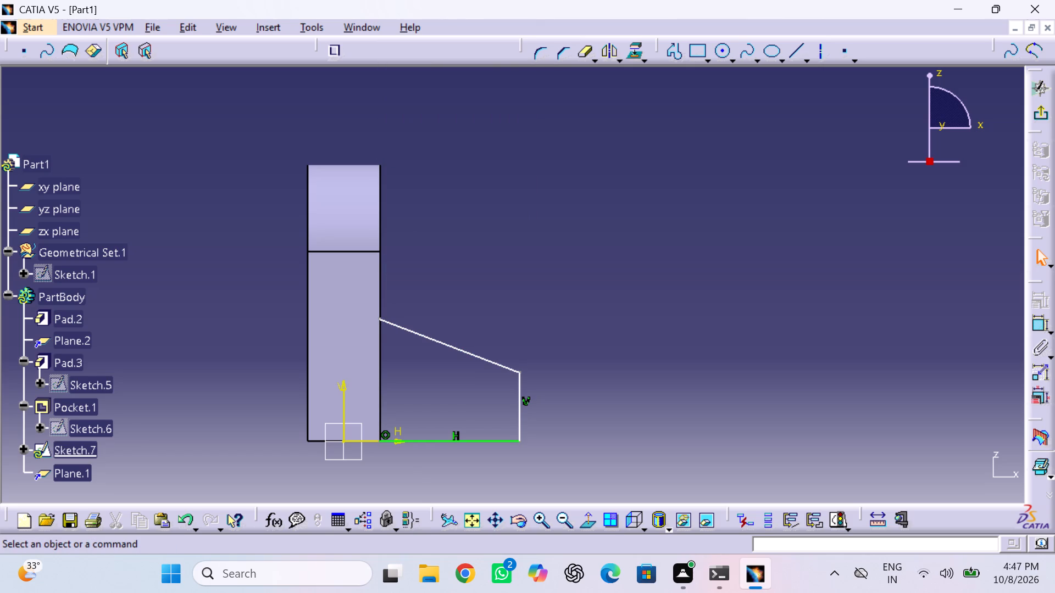
Close the profile with a vertical line about 54 mm long from the sloped line's upper end down to the starting corner.
{"action": "left_click", "coordinate": [671, 51]}
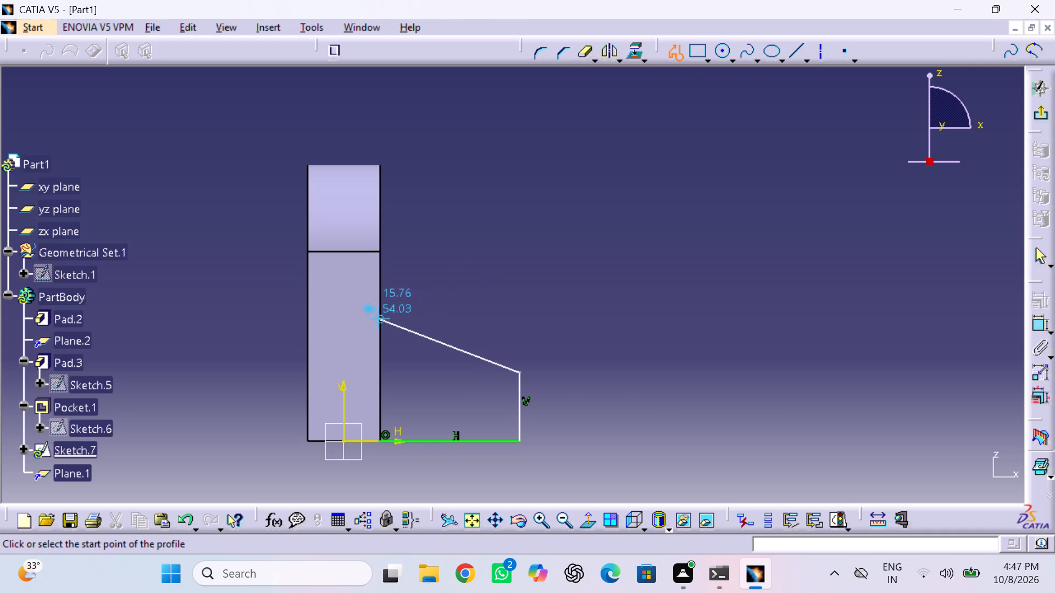
{"action": "left_click", "coordinate": [382, 318]}
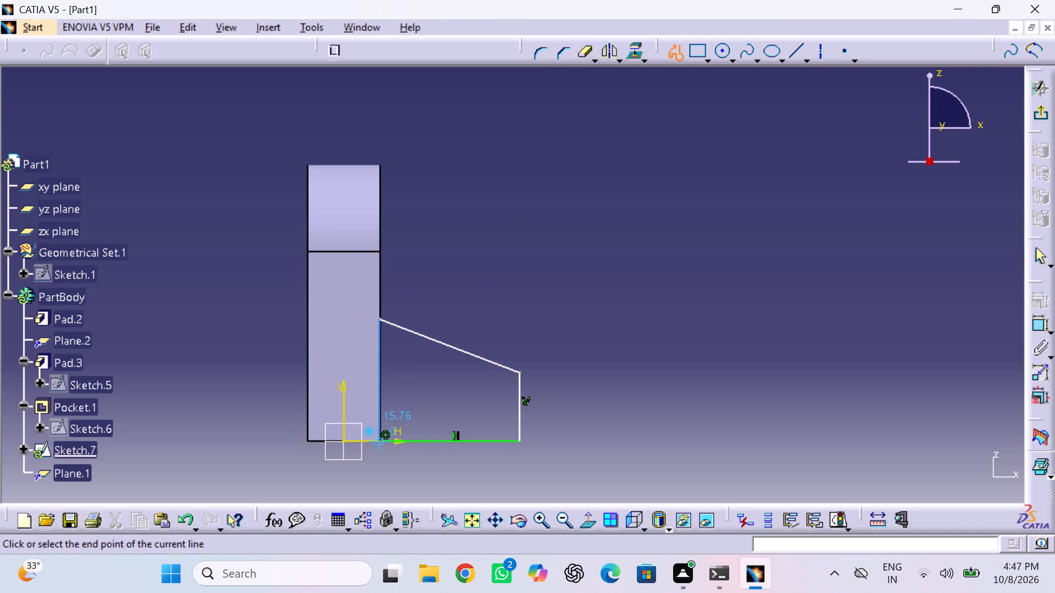
{"action": "left_click", "coordinate": [379, 440]}
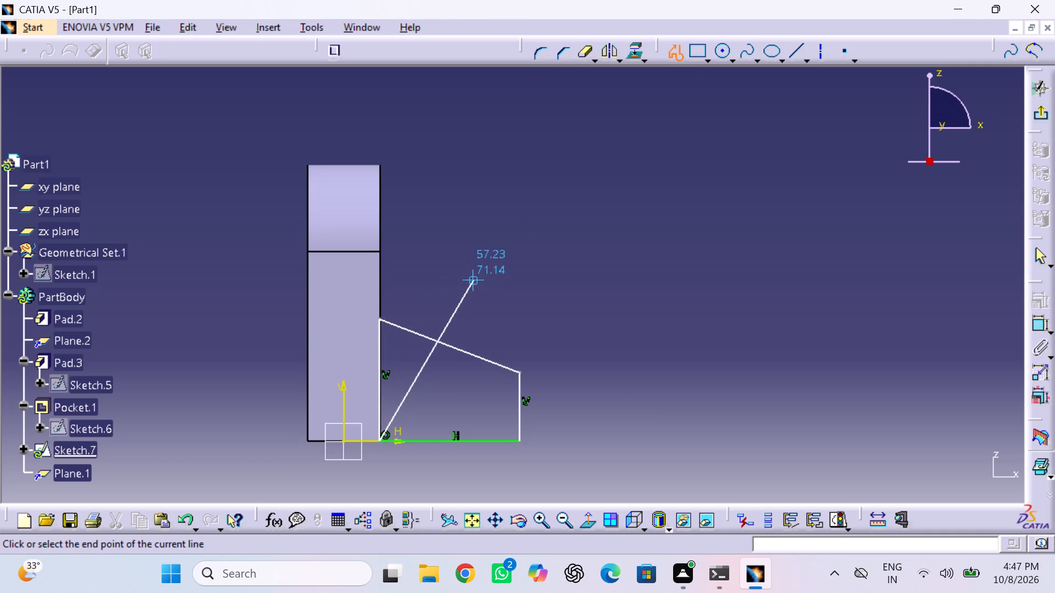
{"action": "left_click", "coordinate": [1036, 253]}
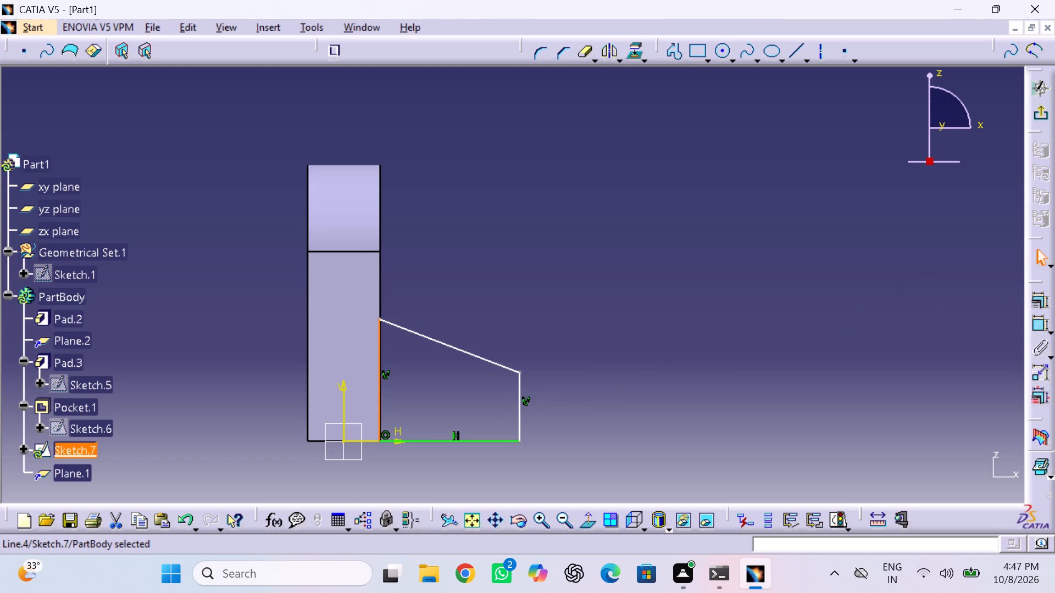
{"action": "left_click", "coordinate": [437, 305]}
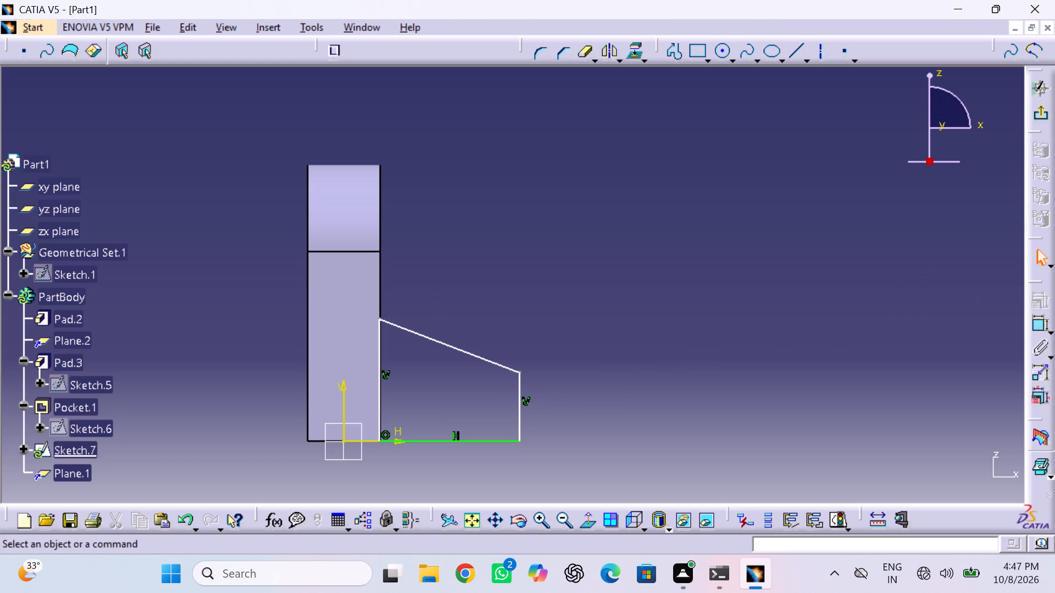
Shift the closed profile away from the part, and make its upper inner corner coincident with the part's vertical edge.
{"action": "left_click_drag", "start_coordinate": [429, 336], "coordinate": [477, 315]}
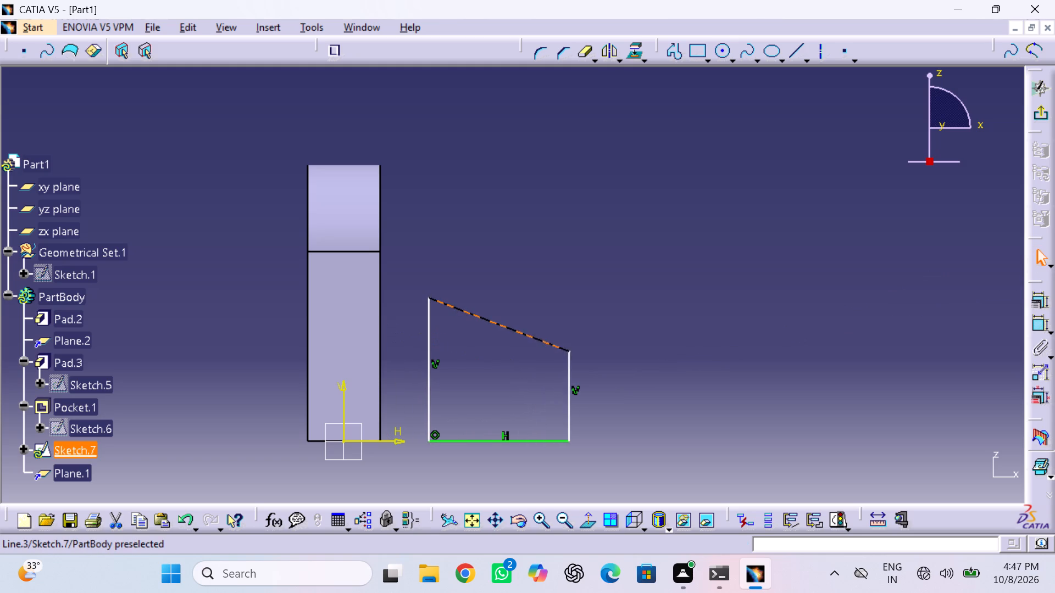
{"action": "left_click_drag", "start_coordinate": [477, 315], "coordinate": [487, 331]}
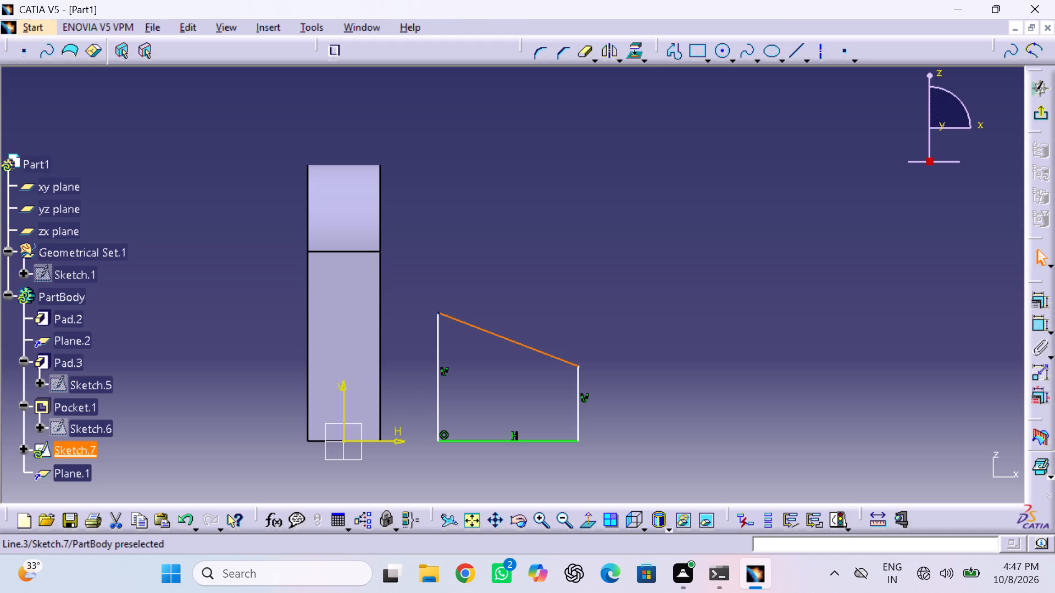
{"action": "left_click", "coordinate": [460, 367]}
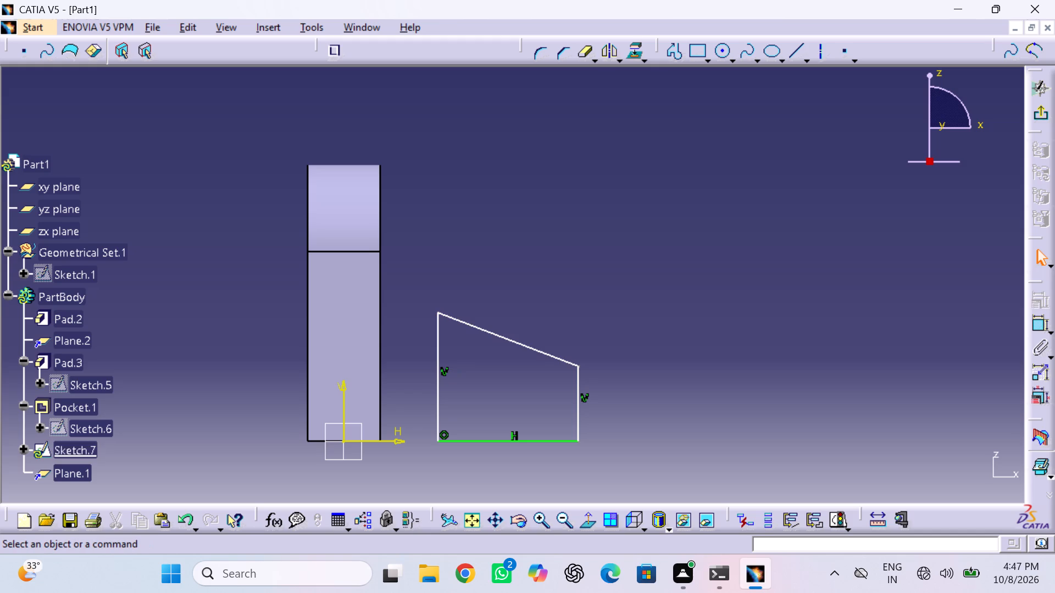
{"action": "left_click", "coordinate": [438, 312]}
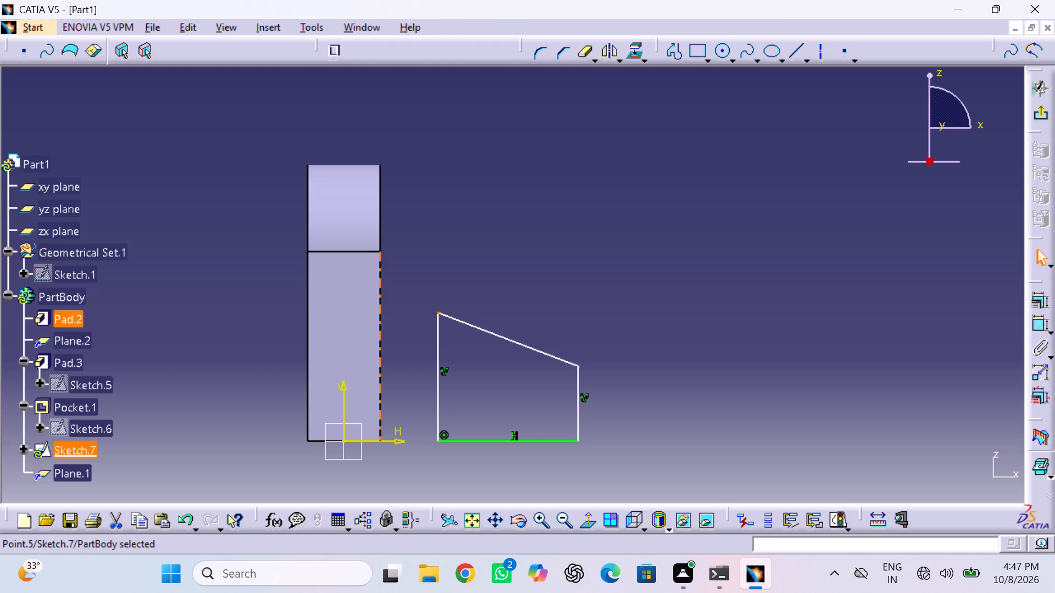
{"action": "left_click", "coordinate": [380, 315], "text": "ctrl"}
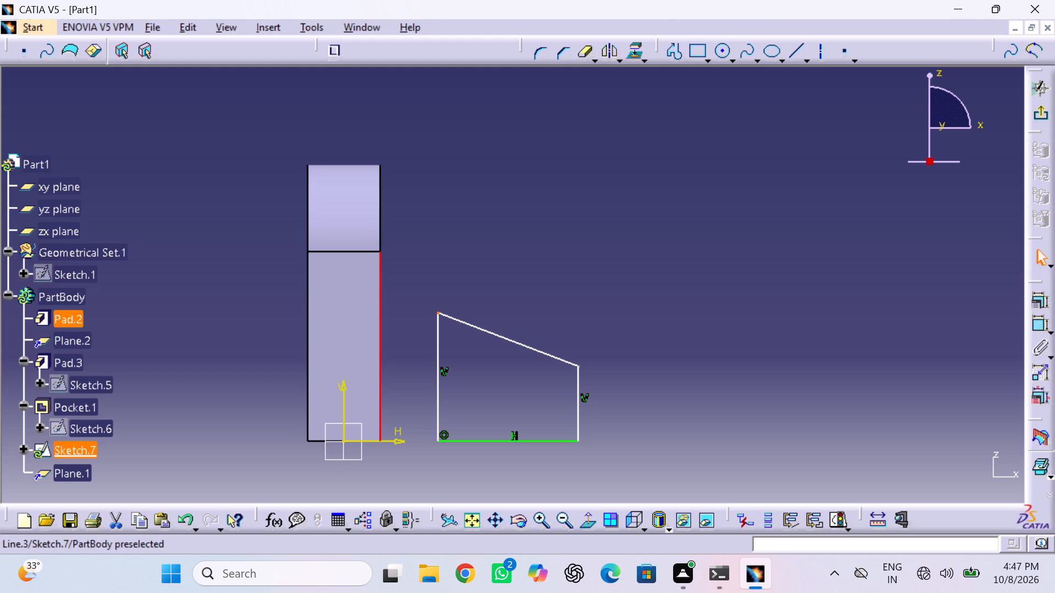
{"action": "left_click", "coordinate": [1035, 300]}
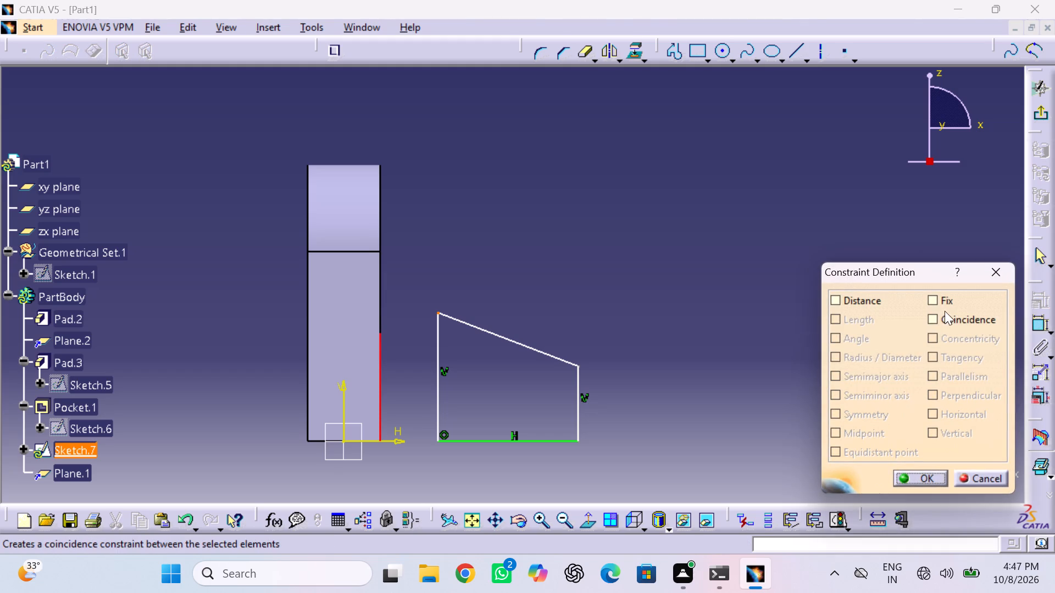
{"action": "left_click", "coordinate": [929, 317]}
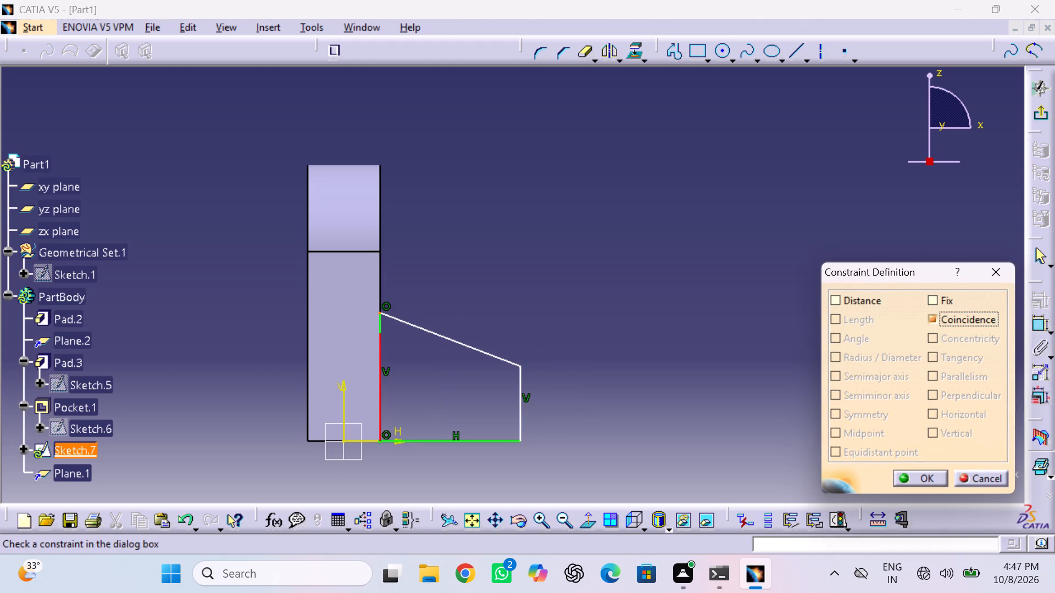
{"action": "left_click", "coordinate": [932, 475]}
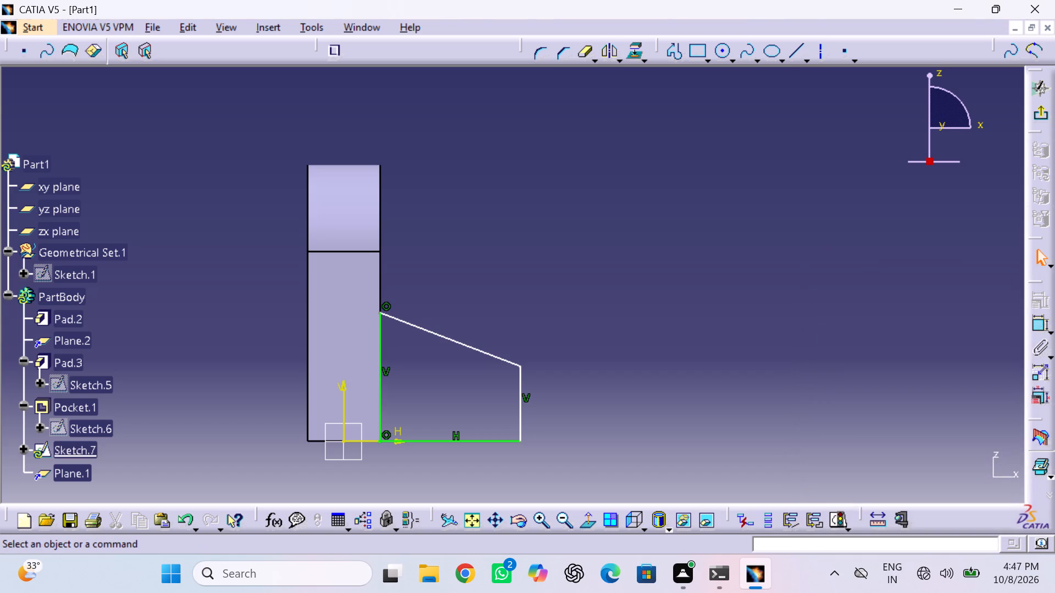
Reshape the profile by moving its outer vertical line and sloped line, making it wider and taller along the part's edge.
{"action": "left_click_drag", "start_coordinate": [518, 419], "coordinate": [523, 443]}
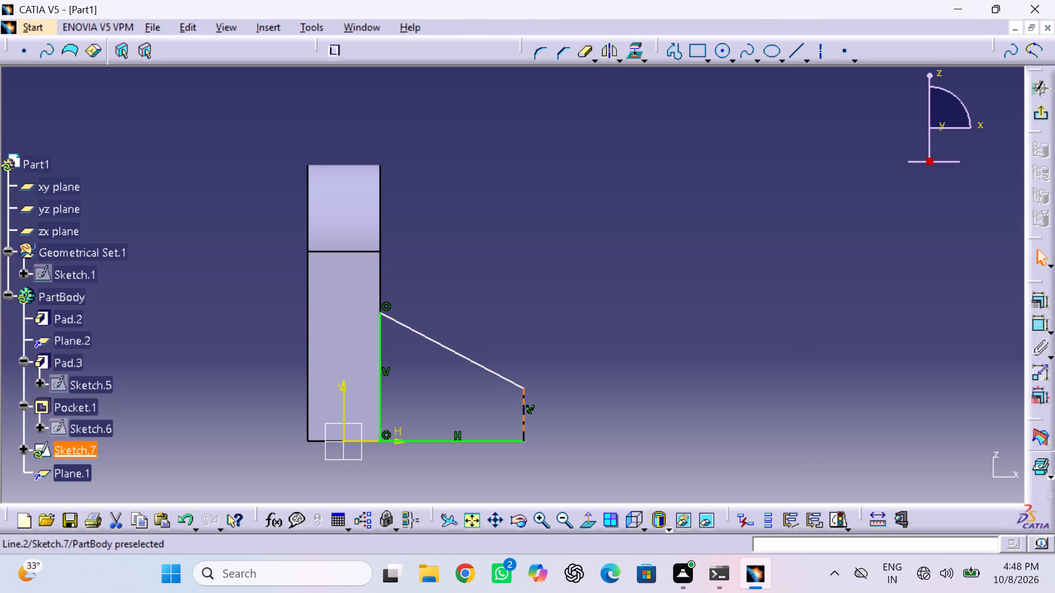
{"action": "left_click_drag", "start_coordinate": [523, 443], "coordinate": [523, 413]}
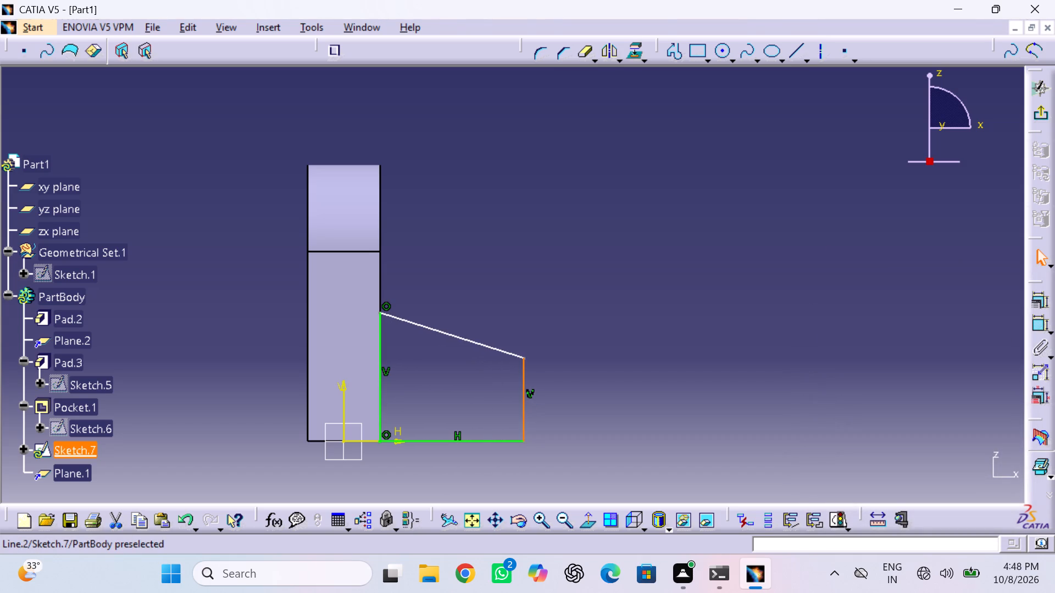
{"action": "left_click_drag", "start_coordinate": [486, 441], "coordinate": [486, 461]}
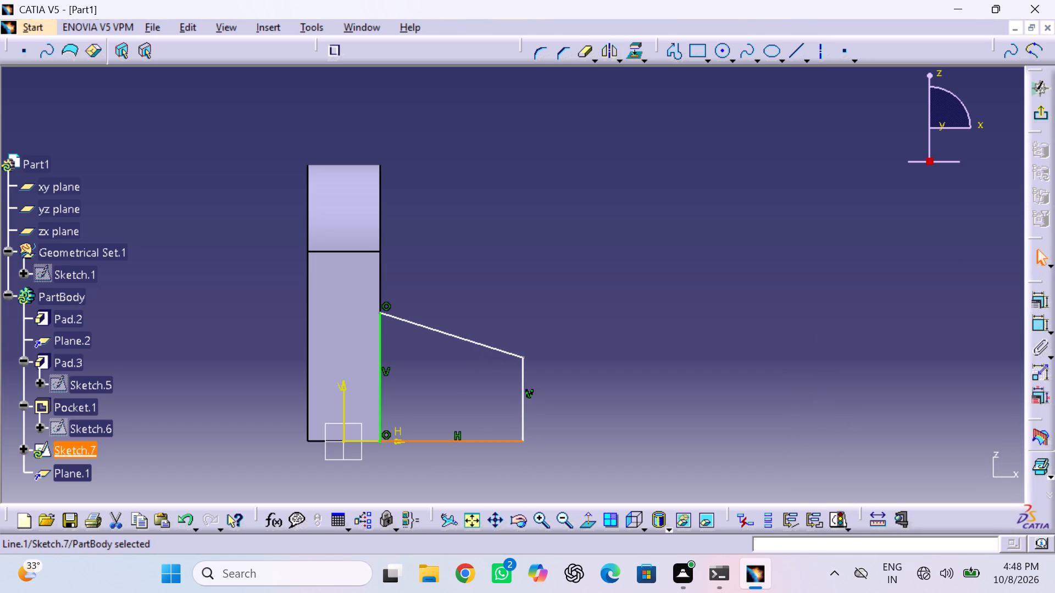
{"action": "left_click_drag", "start_coordinate": [469, 338], "coordinate": [504, 249]}
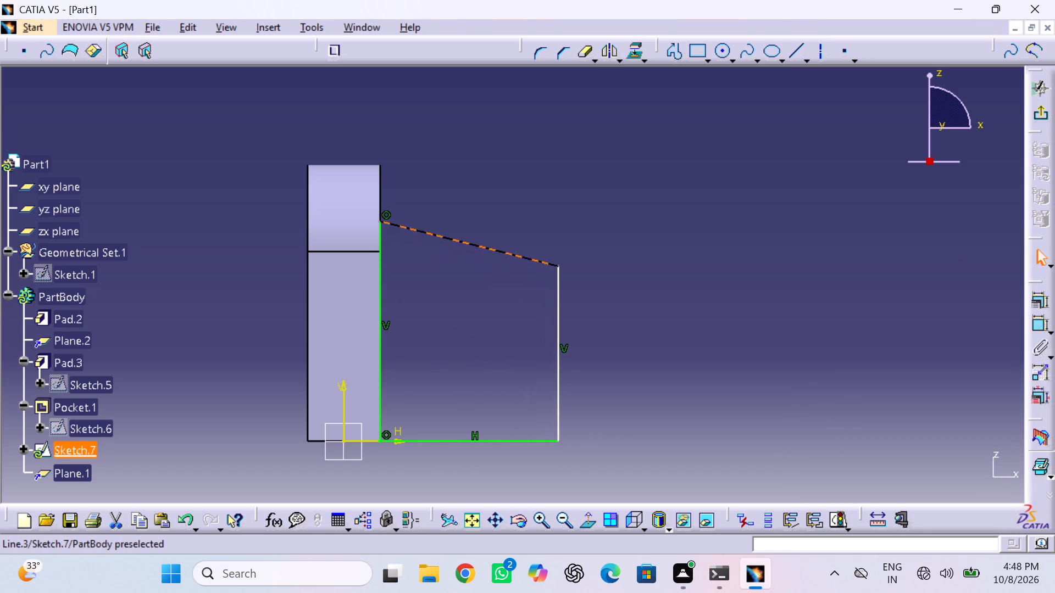
{"action": "left_click_drag", "start_coordinate": [504, 249], "coordinate": [556, 319]}
{"action": "left_click", "coordinate": [556, 319]}
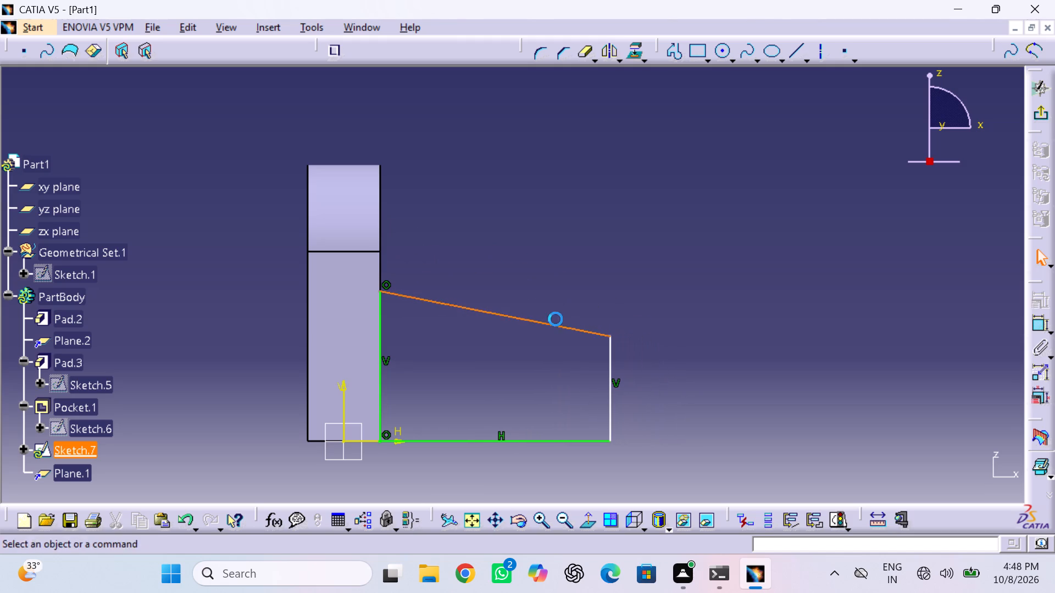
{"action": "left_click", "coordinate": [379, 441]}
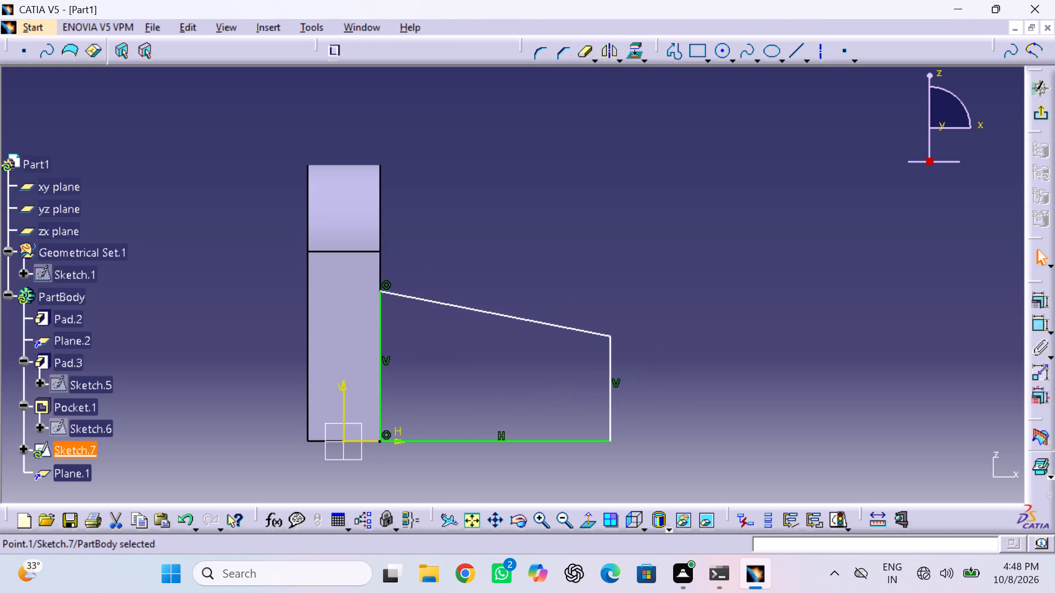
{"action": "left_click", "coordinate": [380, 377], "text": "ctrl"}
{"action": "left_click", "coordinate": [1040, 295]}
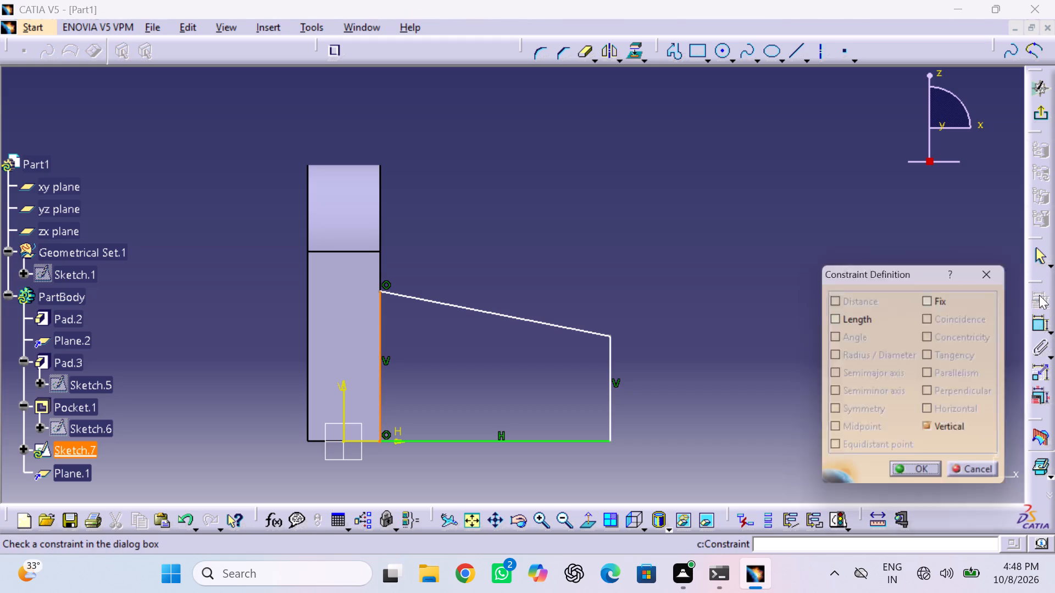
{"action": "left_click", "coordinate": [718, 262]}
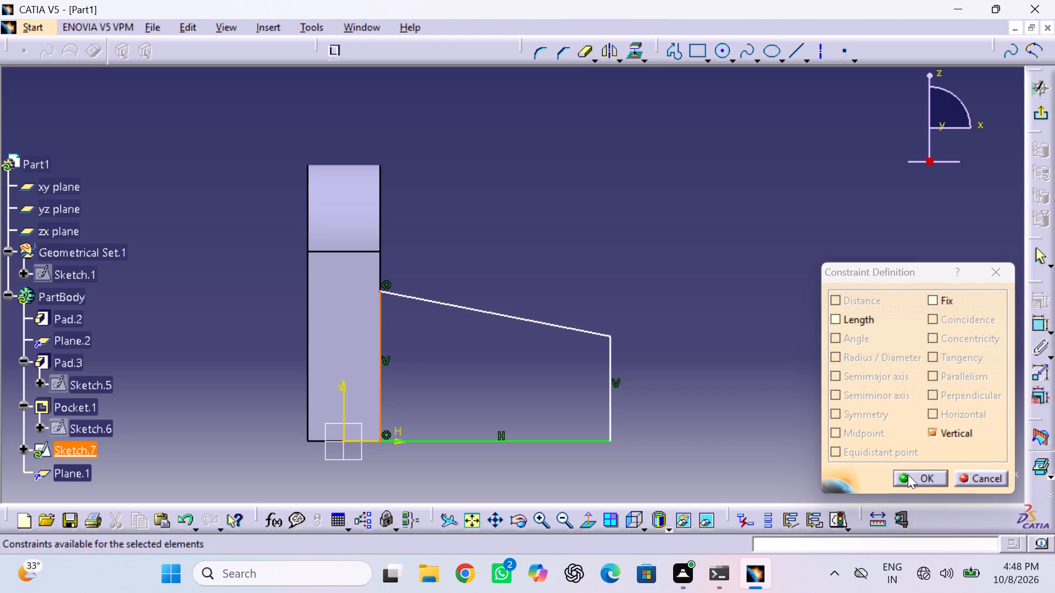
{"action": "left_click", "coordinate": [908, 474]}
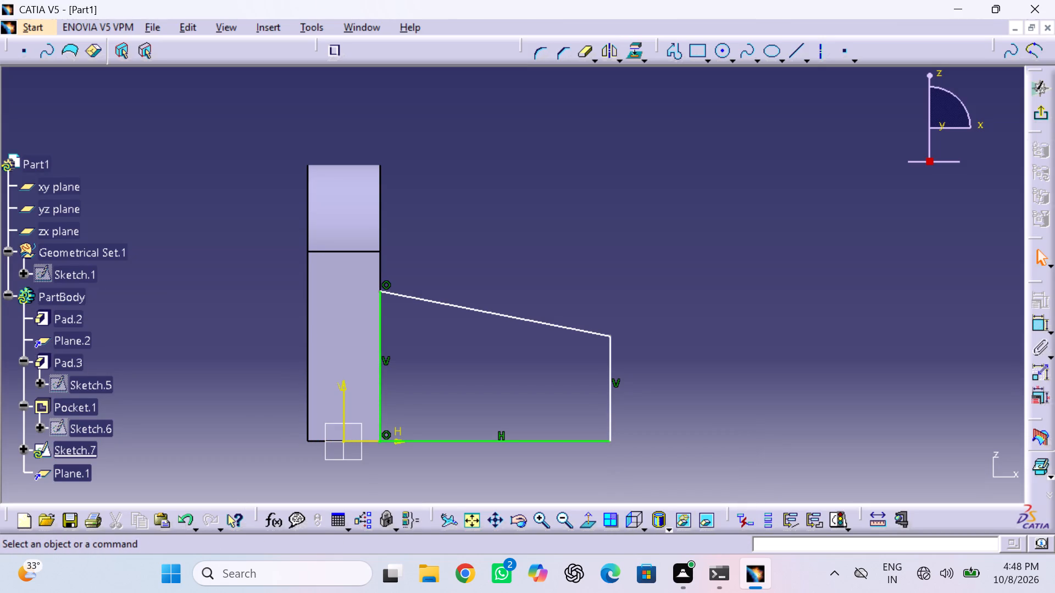
Dimension the profile's vertical line along the part's edge and set its length to 48 mm.
{"action": "left_click", "coordinate": [1035, 320]}
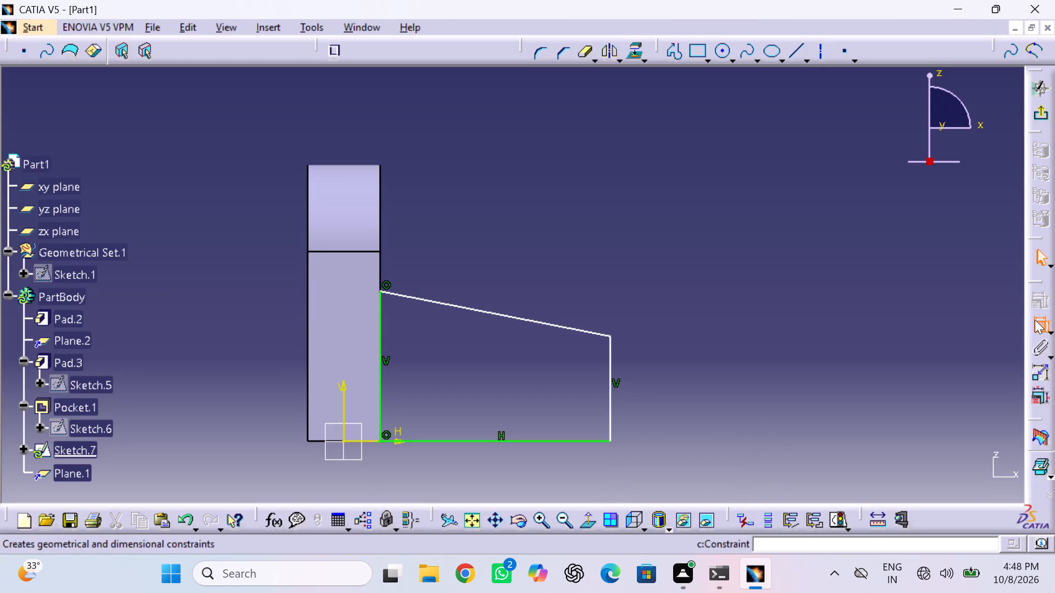
{"action": "left_click", "coordinate": [379, 385]}
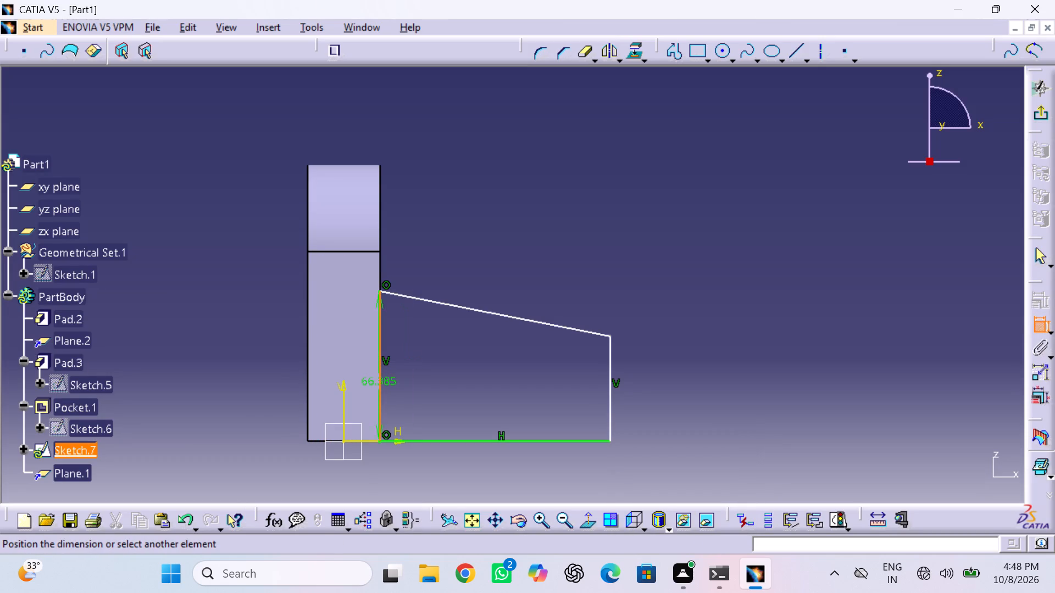
{"action": "left_click", "coordinate": [230, 366]}
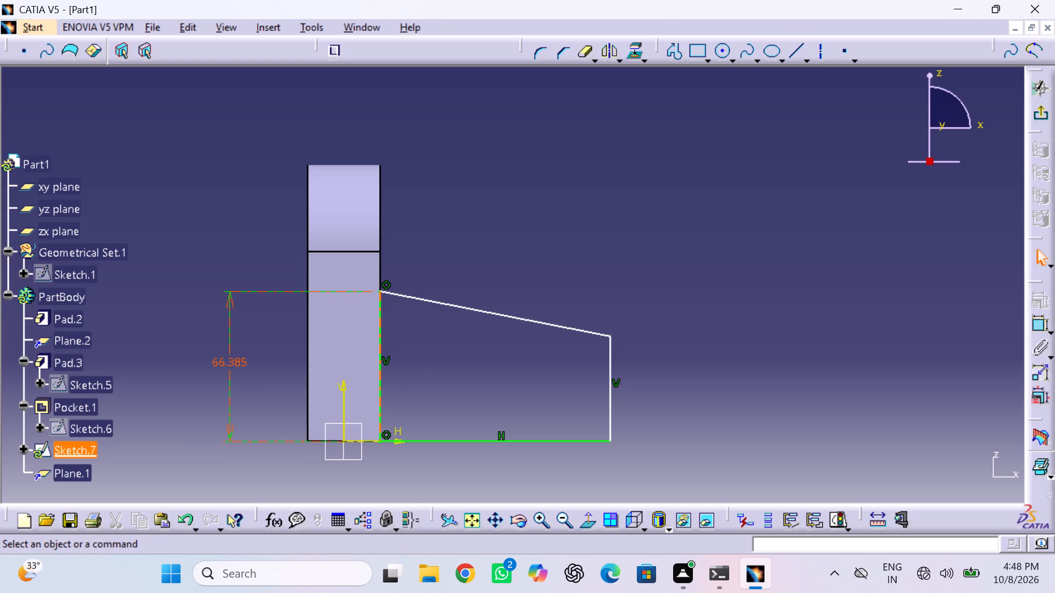
{"action": "left_click", "coordinate": [234, 360]}
{"action": "double_click", "coordinate": [234, 360]}
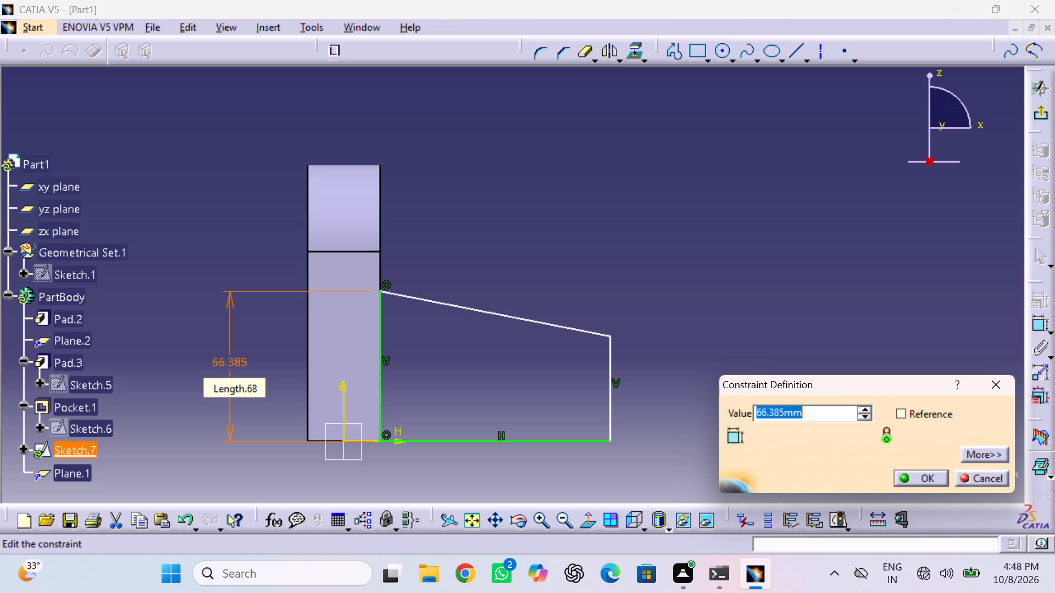
{"action": "type", "text": "48"}
{"action": "key", "text": "Return"}
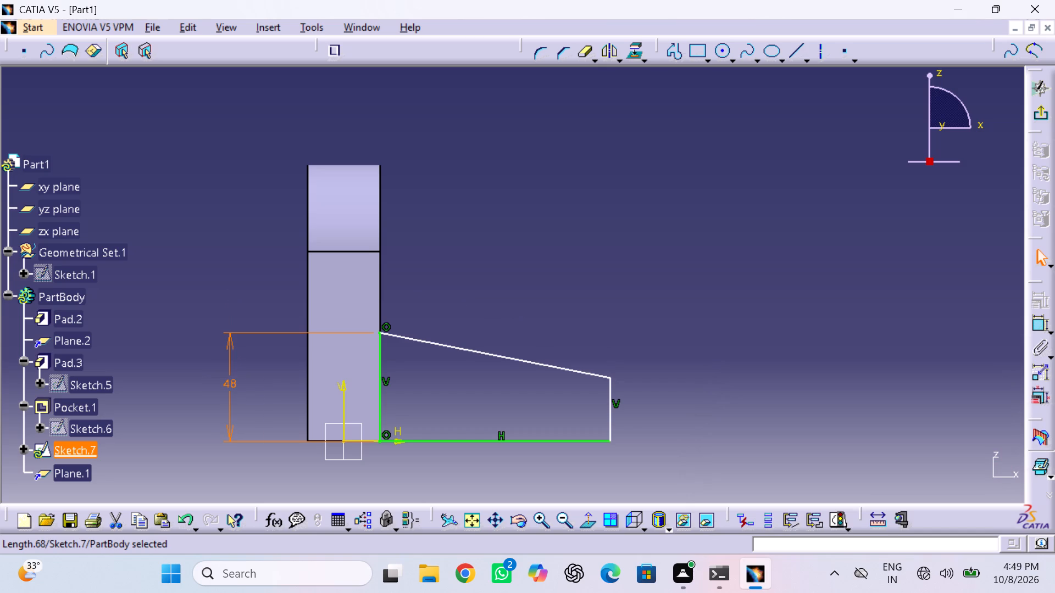
Dimension the profile's horizontal bottom line and set its length to 80 mm.
{"action": "double_click", "coordinate": [1043, 328]}
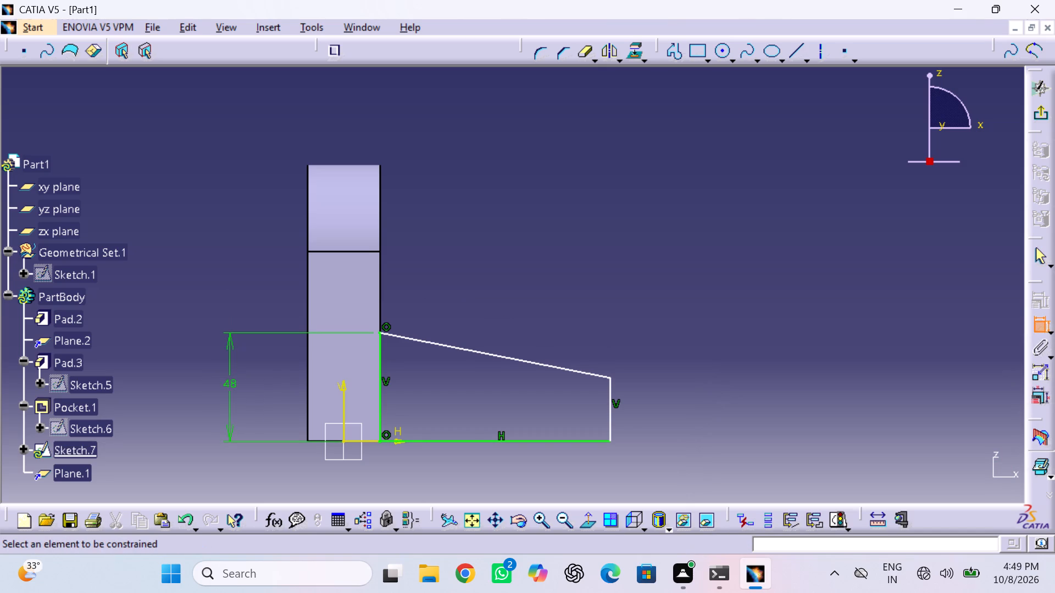
{"action": "left_click", "coordinate": [555, 440]}
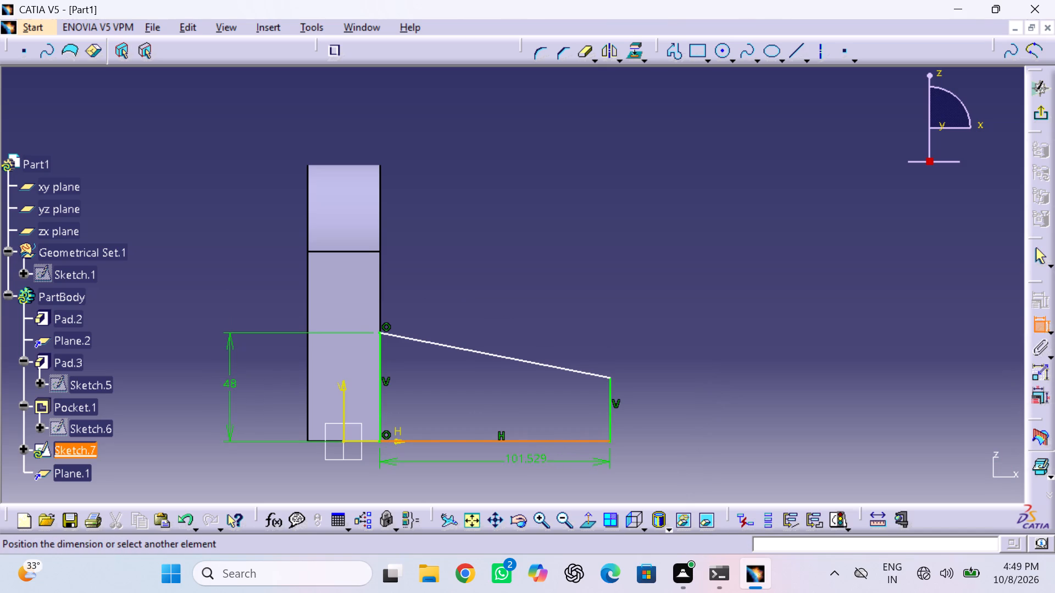
{"action": "left_click", "coordinate": [525, 462]}
{"action": "double_click", "coordinate": [522, 460]}
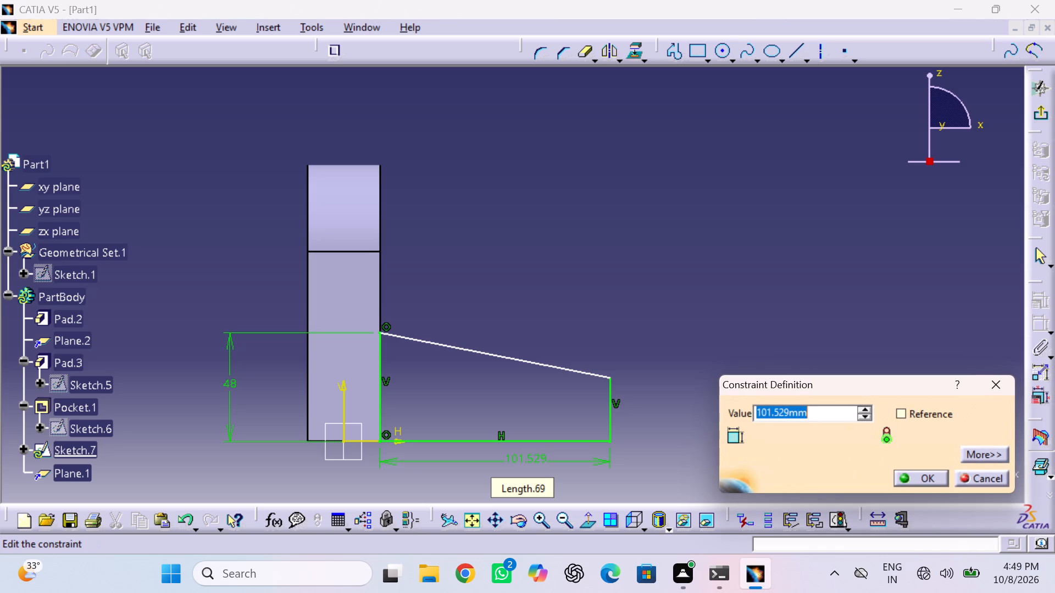
{"action": "type", "text": "80"}
{"action": "key", "text": "Return"}
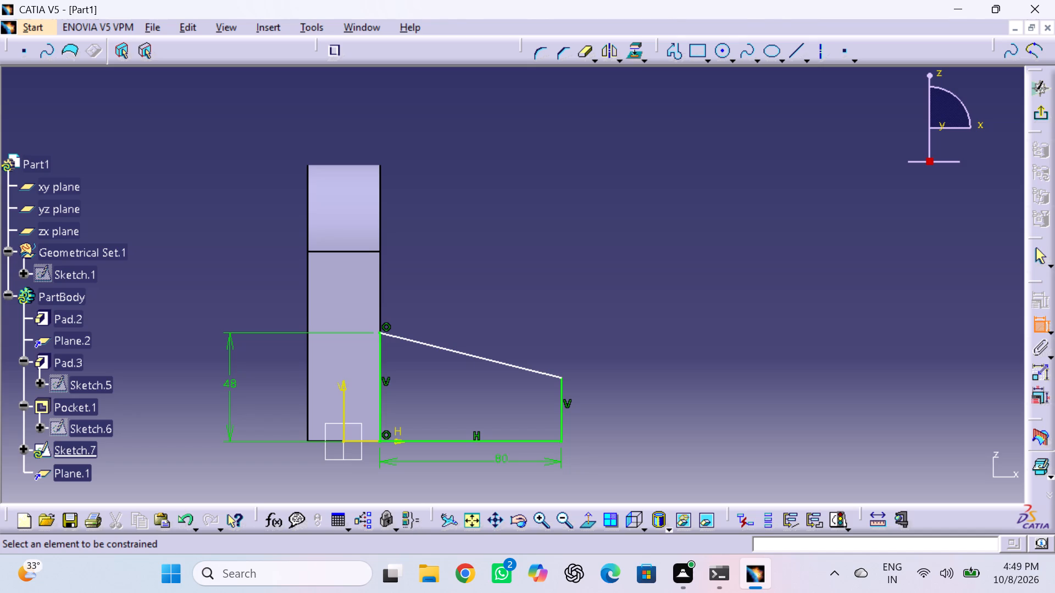
Dimension the profile's outer vertical line and set its length to 32 mm.
{"action": "left_click", "coordinate": [562, 419]}
{"action": "left_click", "coordinate": [601, 421]}
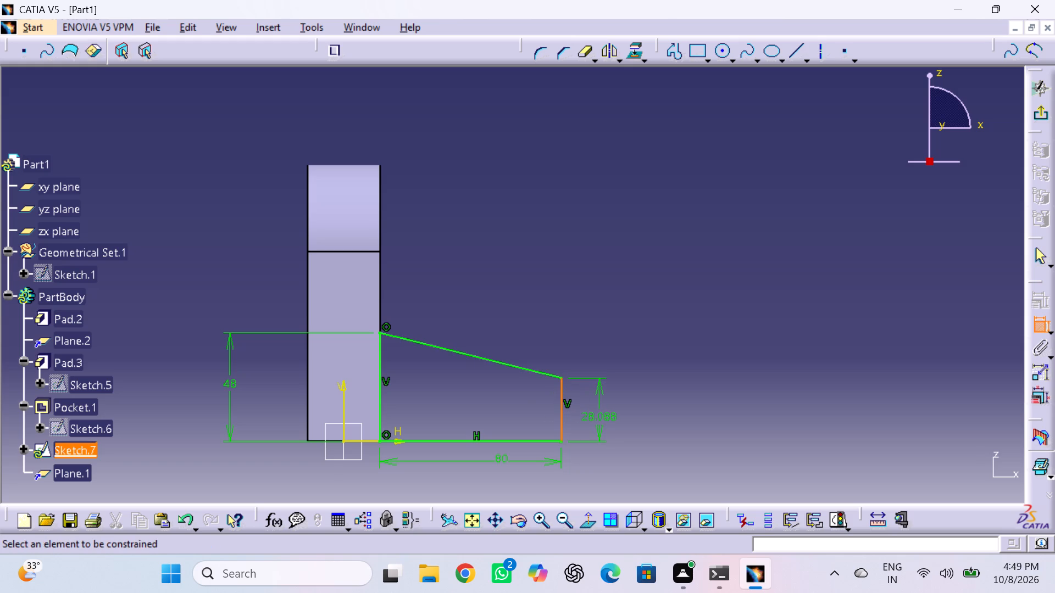
{"action": "double_click", "coordinate": [603, 416]}
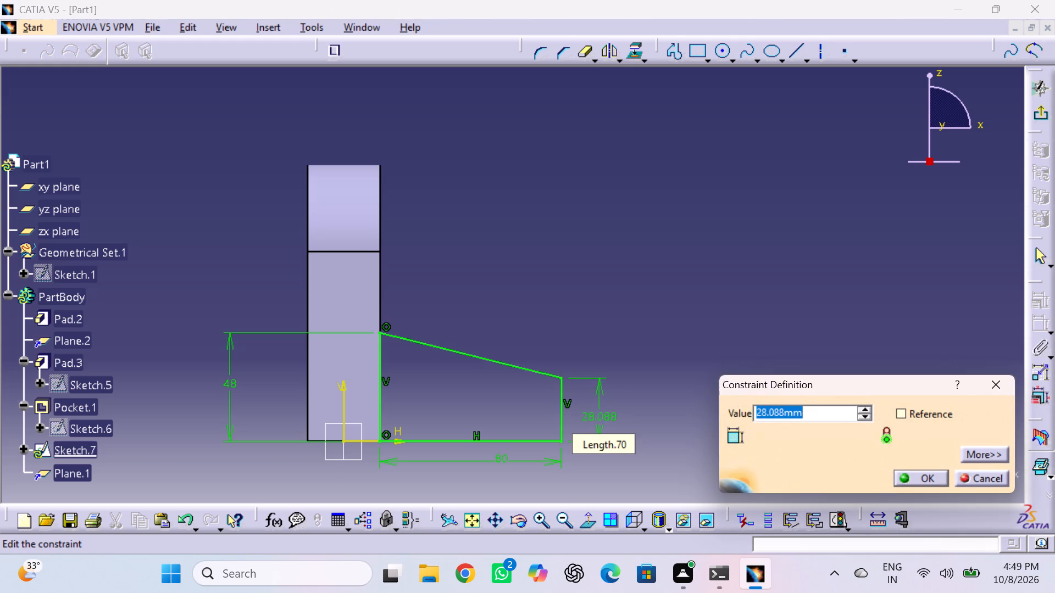
{"action": "key", "text": "3"}
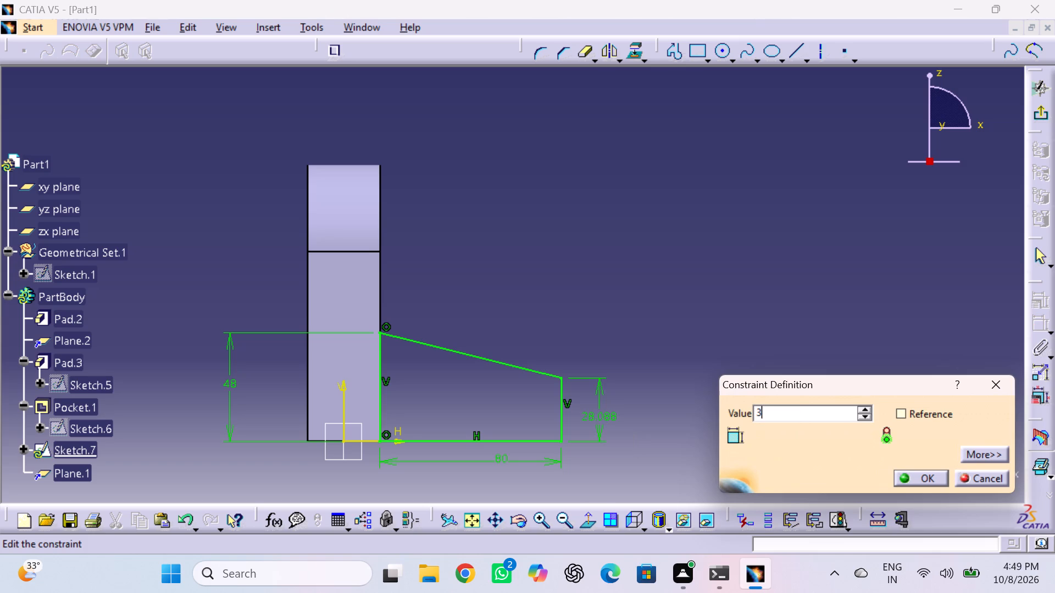
{"action": "key", "text": "2"}
{"action": "key", "text": "Return"}
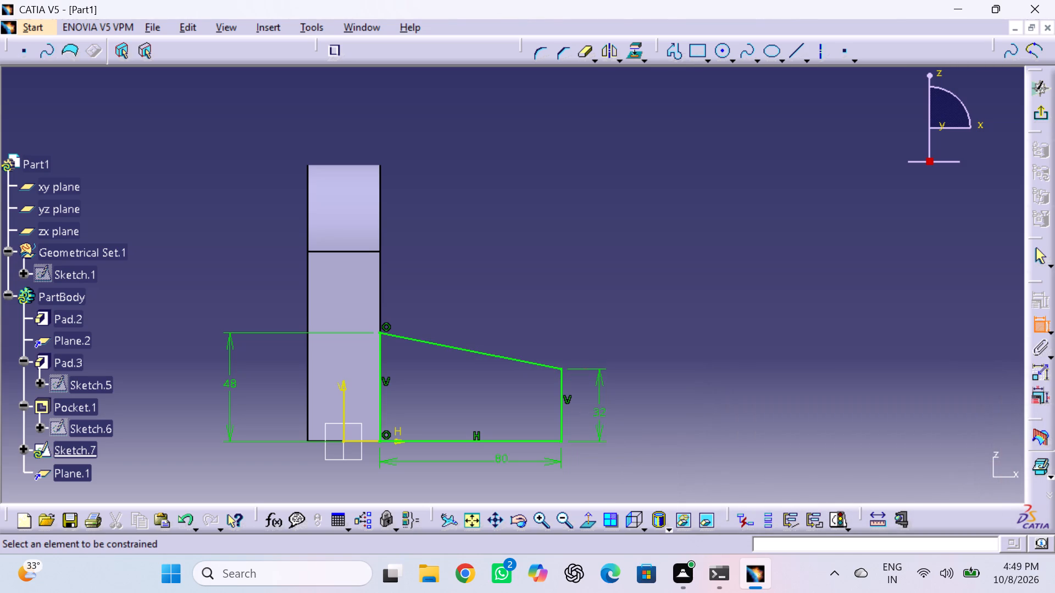
{"action": "left_click", "coordinate": [828, 327]}
{"action": "key", "text": "Escape"}
{"action": "key", "text": "Escape"}
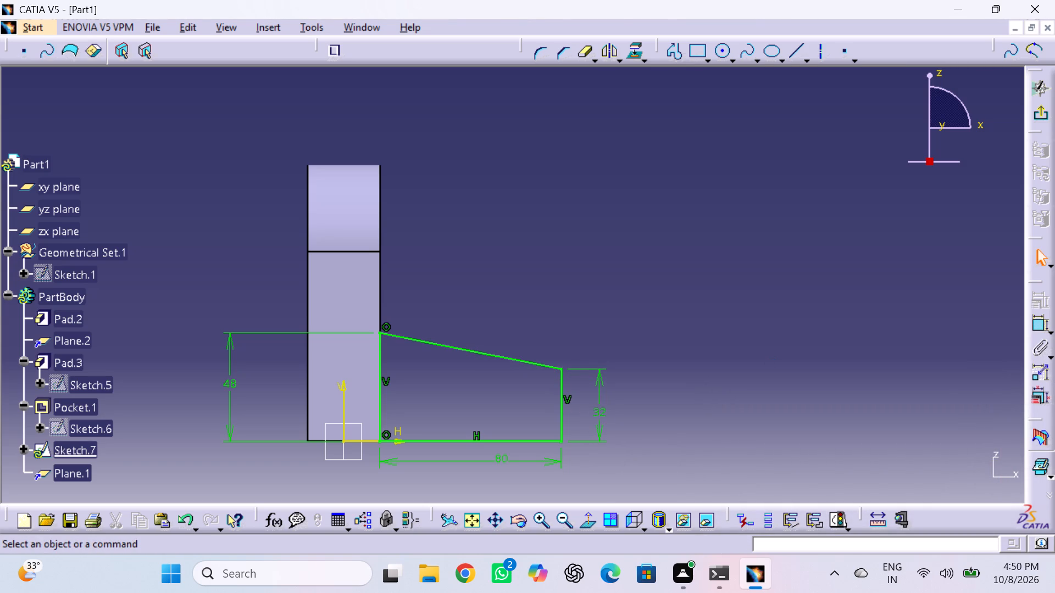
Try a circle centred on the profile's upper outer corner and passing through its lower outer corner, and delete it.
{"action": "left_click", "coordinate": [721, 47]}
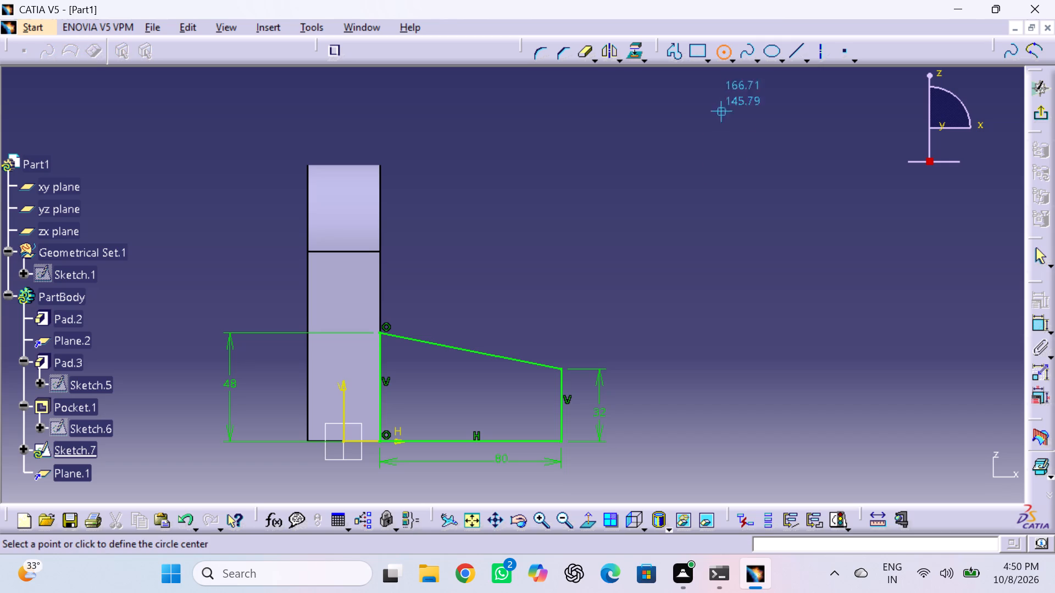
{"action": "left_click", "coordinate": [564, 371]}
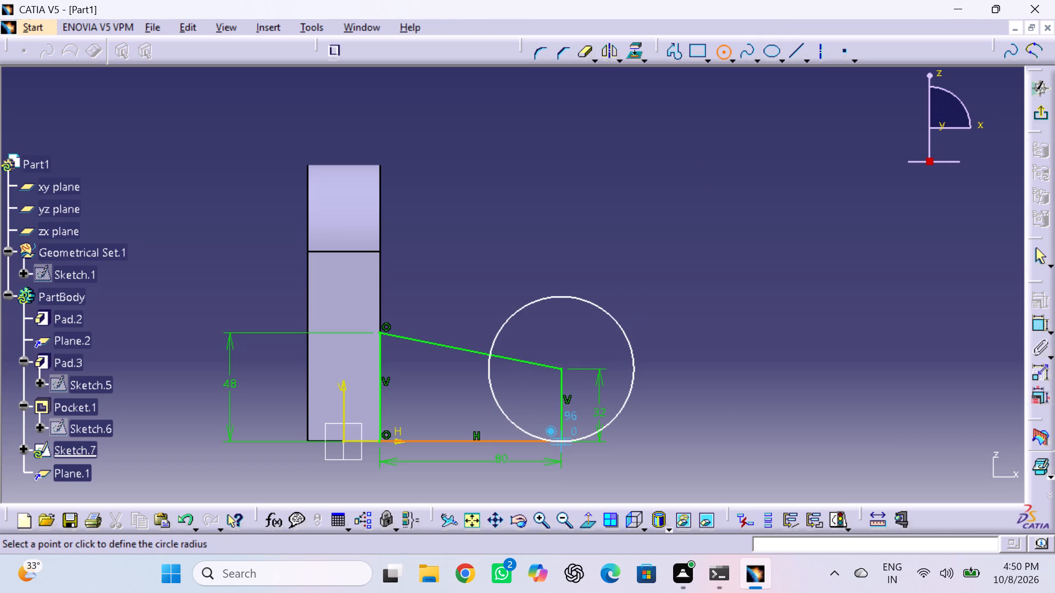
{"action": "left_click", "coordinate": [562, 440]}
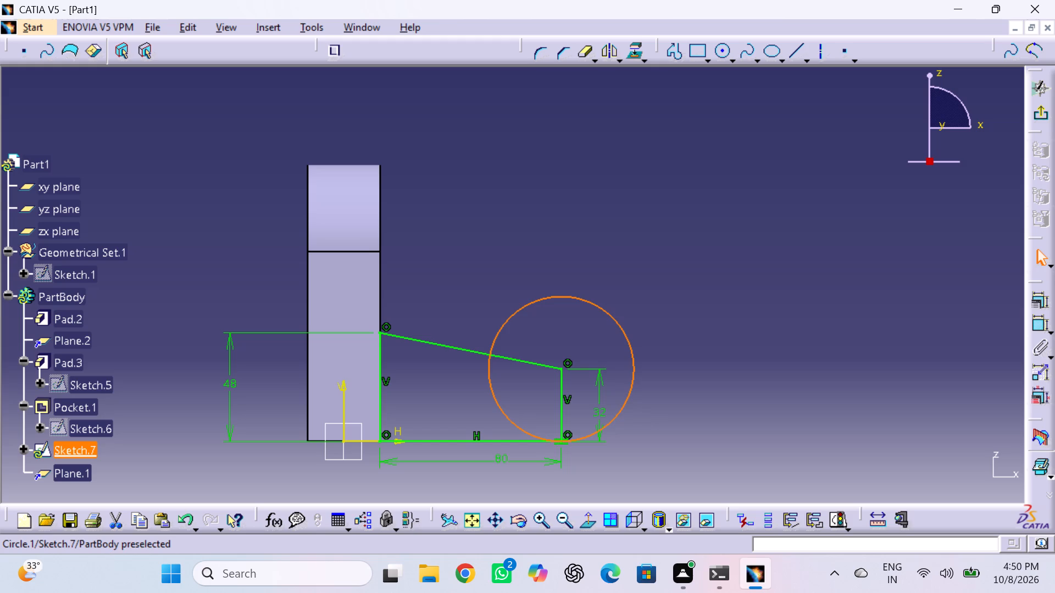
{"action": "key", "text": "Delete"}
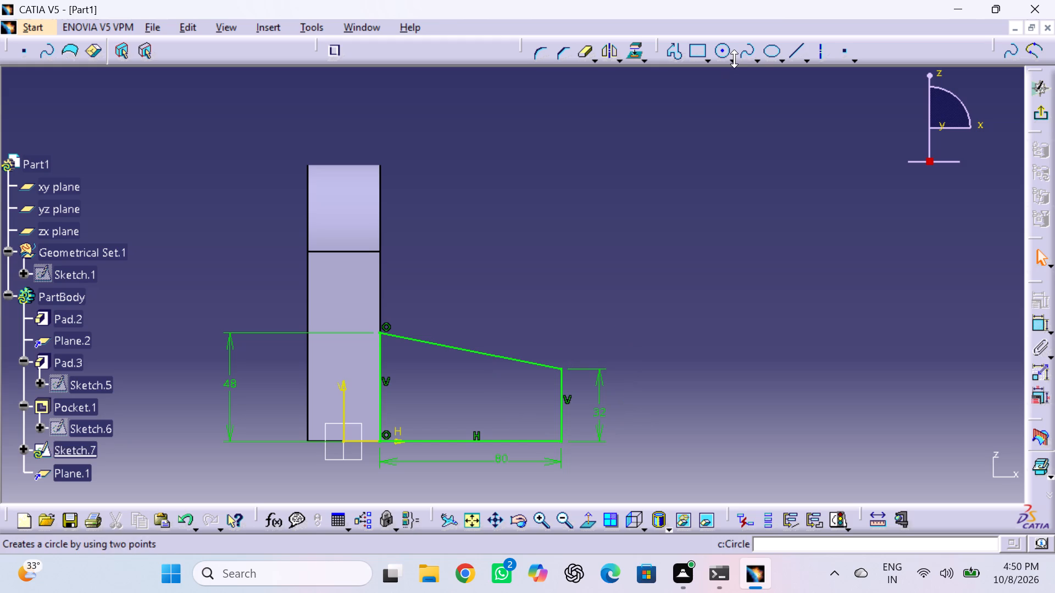
Draw an outward-bulging, roughly semicircular three-point arc from the profile's upper outer corner to its lower outer corner.
{"action": "left_click", "coordinate": [734, 59]}
{"action": "left_click", "coordinate": [752, 191]}
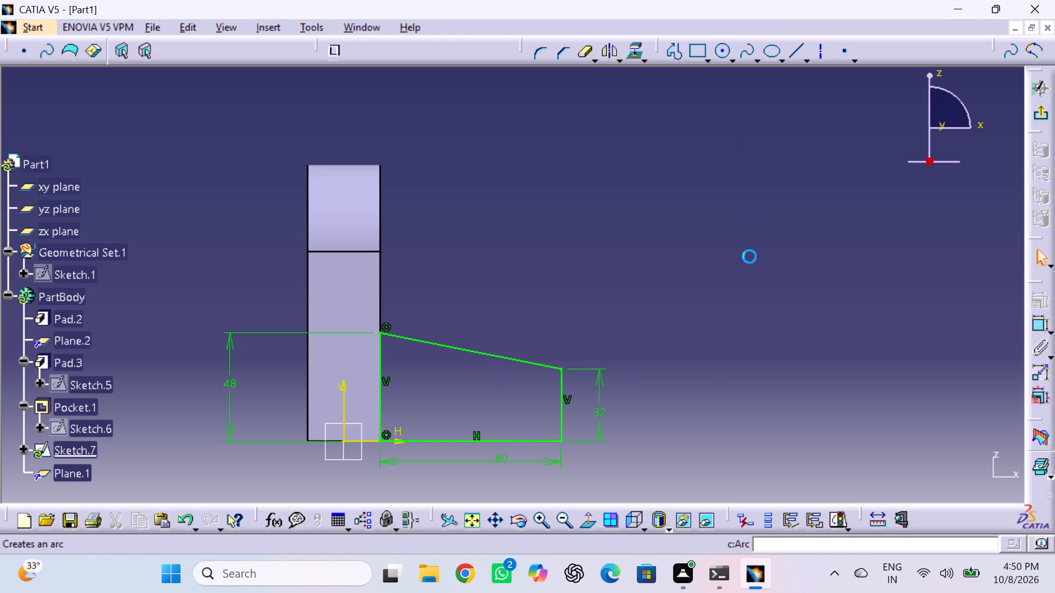
{"action": "left_click", "coordinate": [559, 368]}
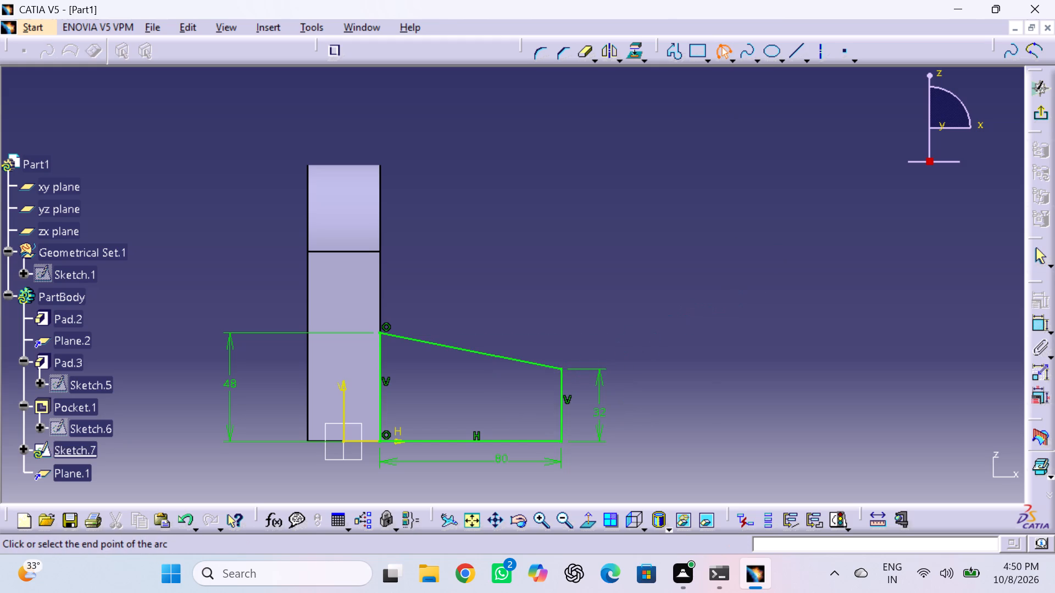
{"action": "left_click", "coordinate": [560, 445]}
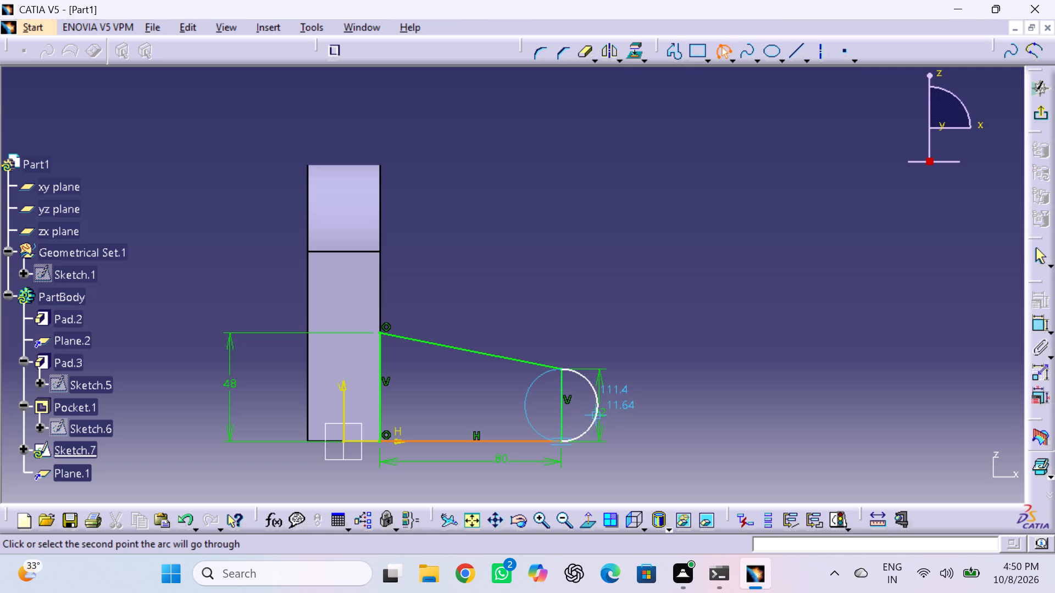
{"action": "left_click", "coordinate": [597, 415]}
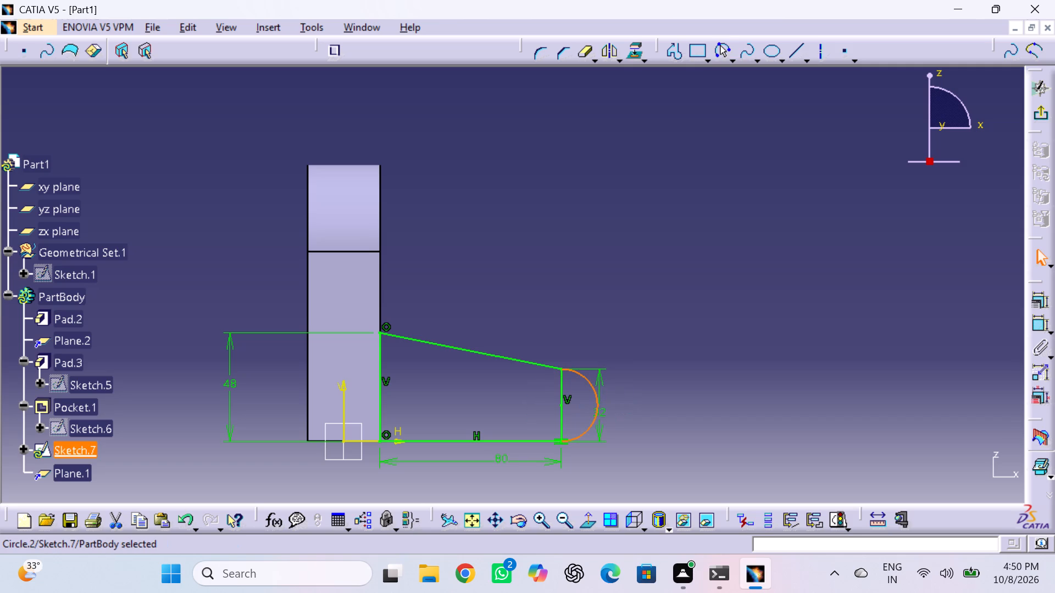
{"action": "left_click", "coordinate": [685, 408]}
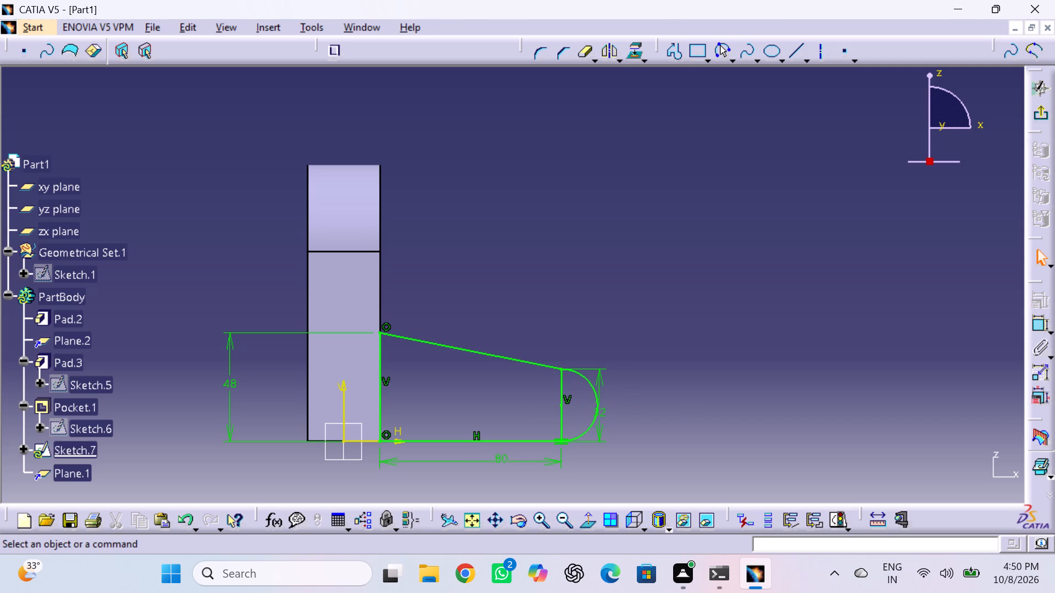
Delete the outer vertical line that closes off the arc from the rest of the profile.
{"action": "left_click", "coordinate": [560, 418]}
{"action": "key", "text": "Delete"}
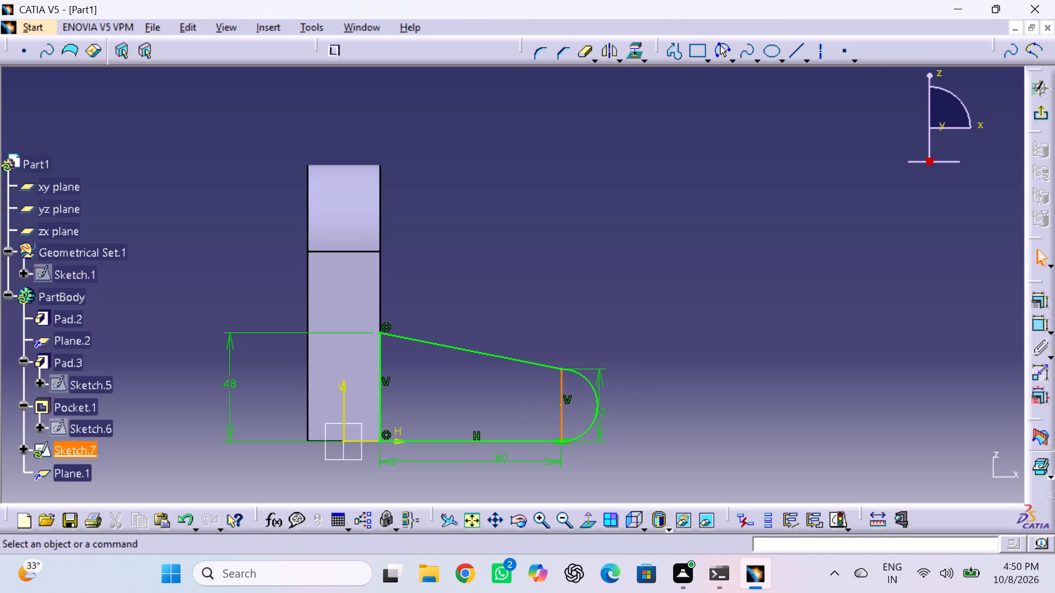
Apply a tangency constraint between the end arc and the sloped top line.
{"action": "left_click", "coordinate": [587, 381]}
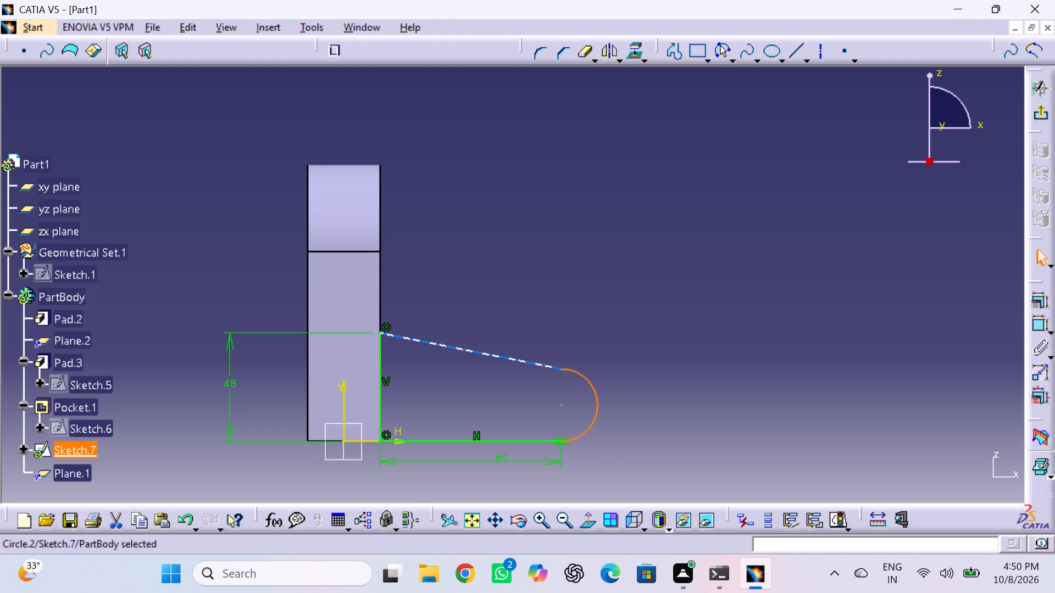
{"action": "left_click", "coordinate": [529, 362], "text": "ctrl"}
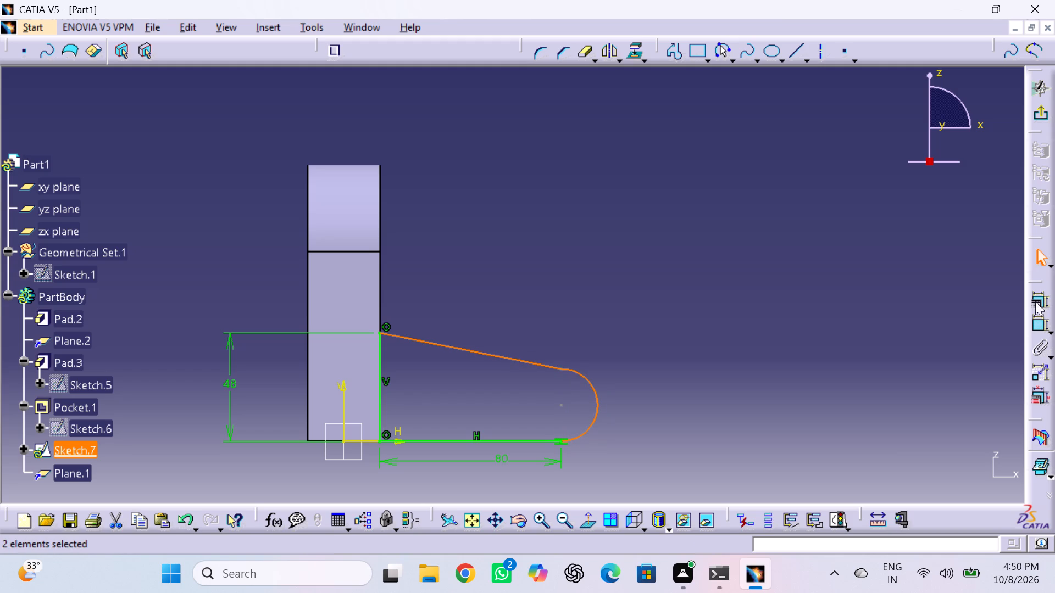
{"action": "left_click", "coordinate": [1039, 298]}
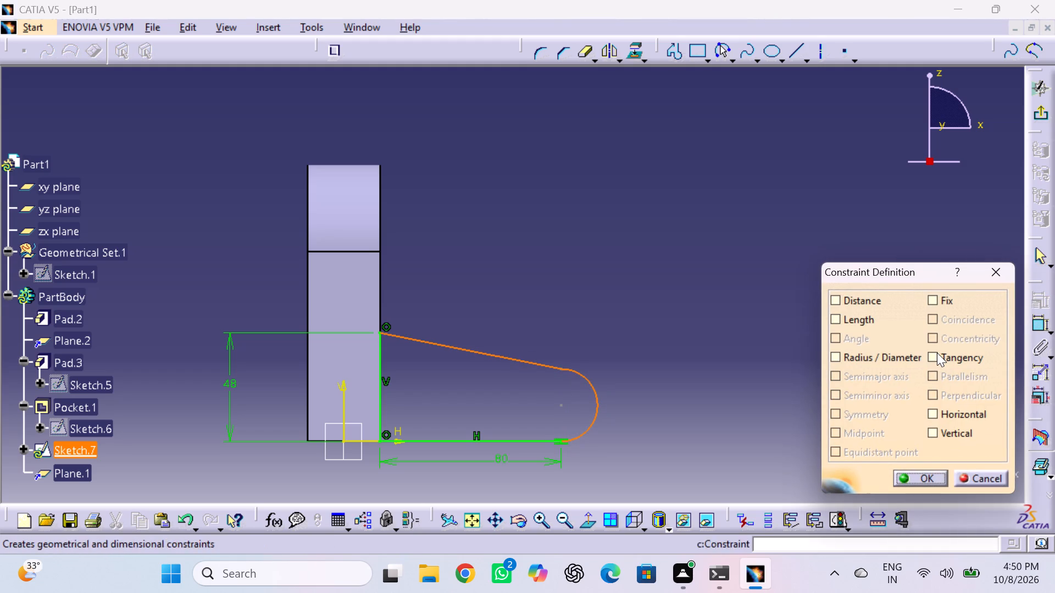
{"action": "left_click", "coordinate": [937, 353]}
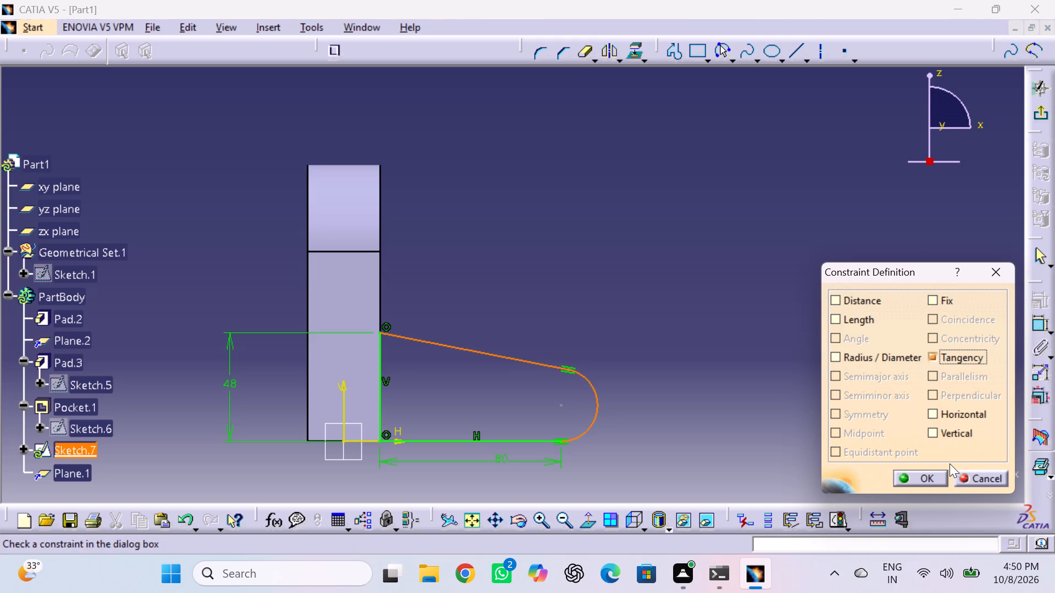
{"action": "left_click", "coordinate": [935, 474]}
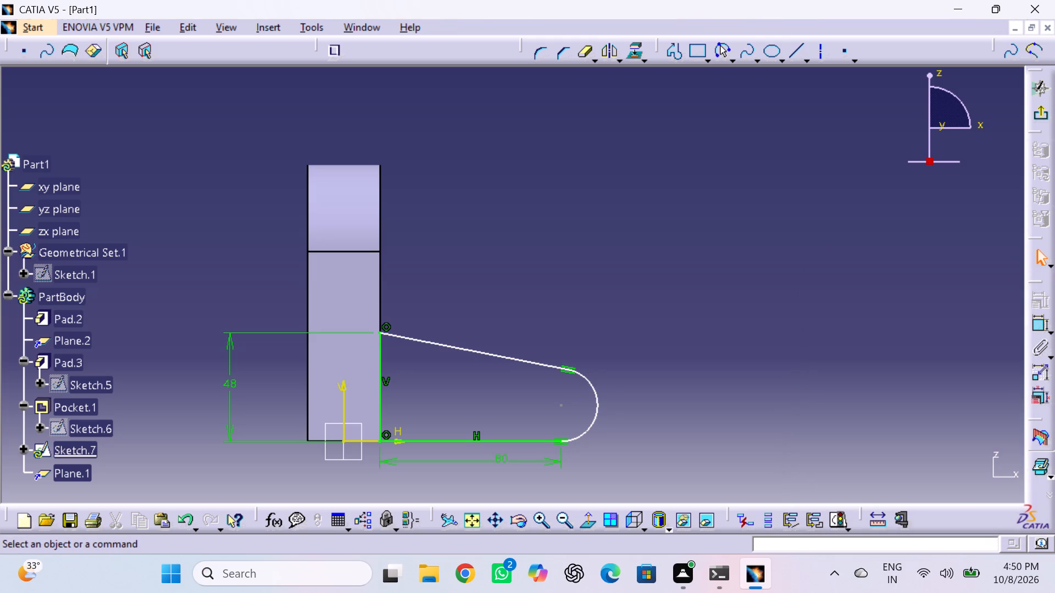
Dimension the radius of the profile's rounded end arc and exit the sketch.
{"action": "left_click", "coordinate": [1037, 328]}
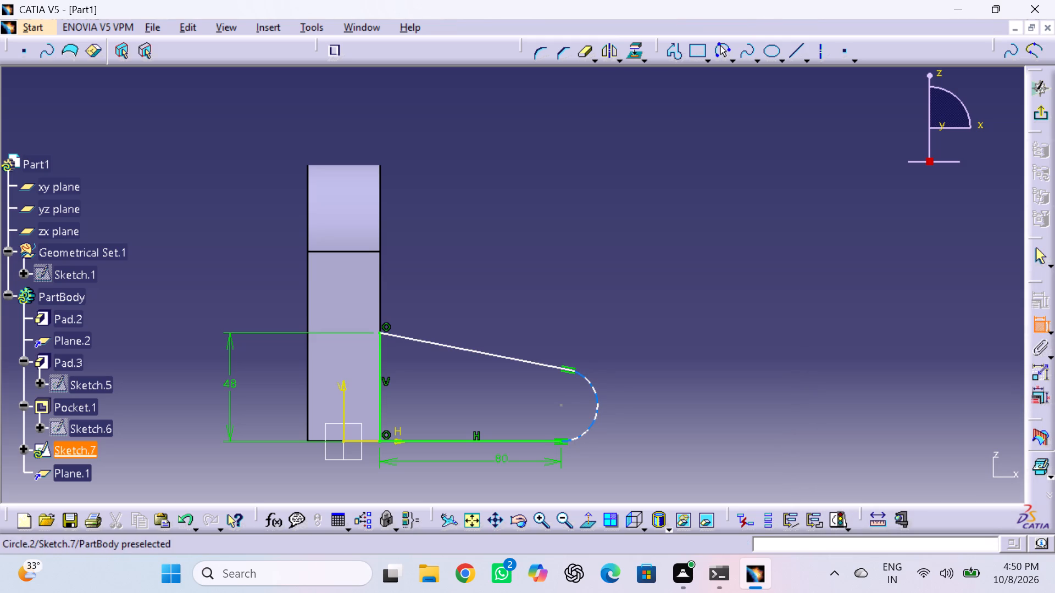
{"action": "left_click", "coordinate": [598, 404]}
{"action": "left_click", "coordinate": [640, 410]}
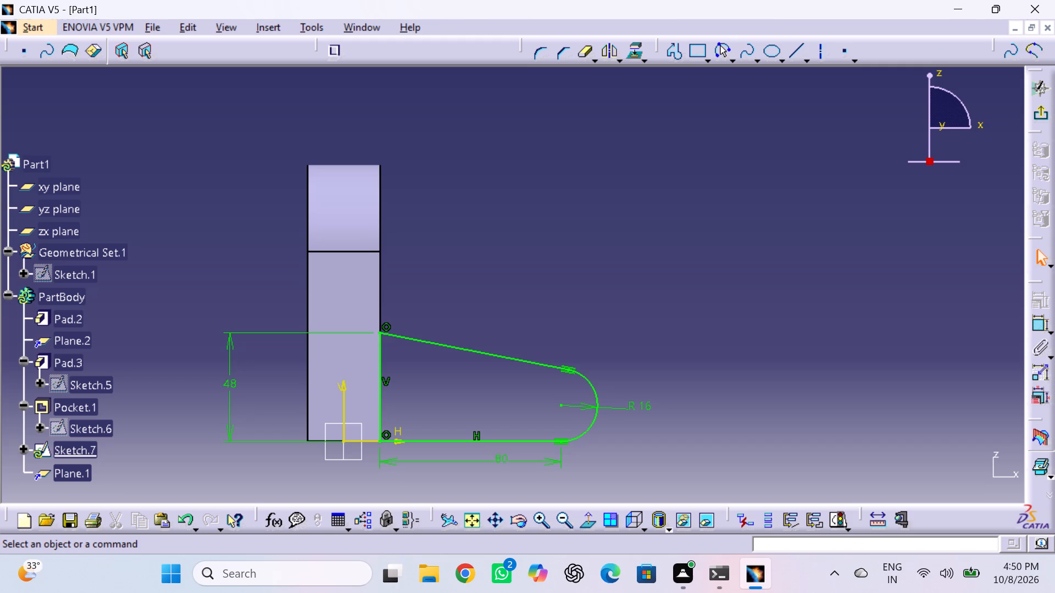
{"action": "left_click", "coordinate": [1046, 112]}
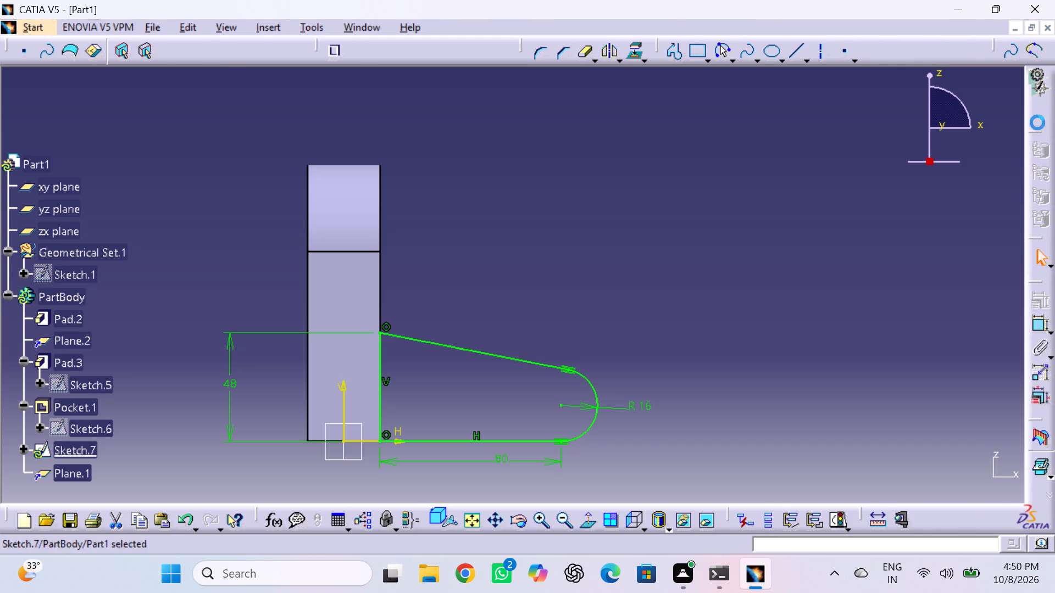
{"action": "left_click", "coordinate": [756, 289]}
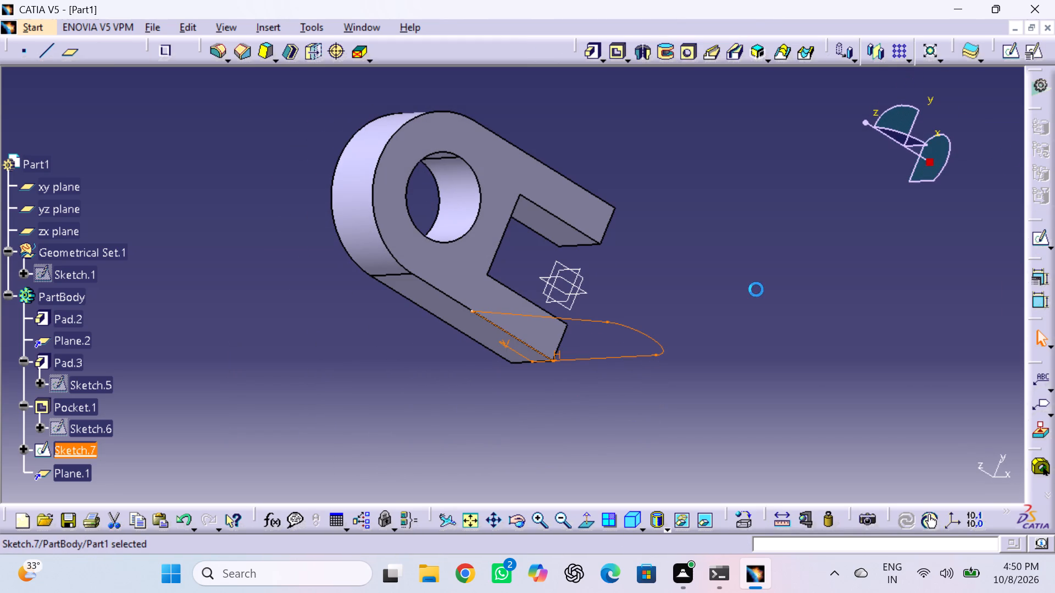
Pad the sloped-top, round-ended profile 18 mm in the reversed direction, across the width of the fork leg.
{"action": "left_click", "coordinate": [594, 51]}
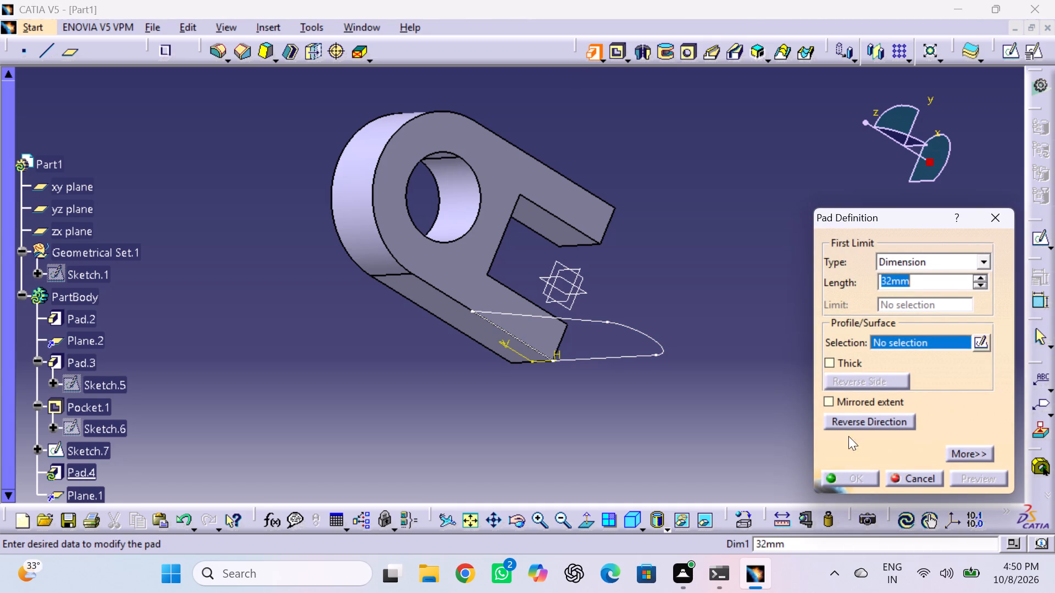
{"action": "left_click", "coordinate": [660, 342]}
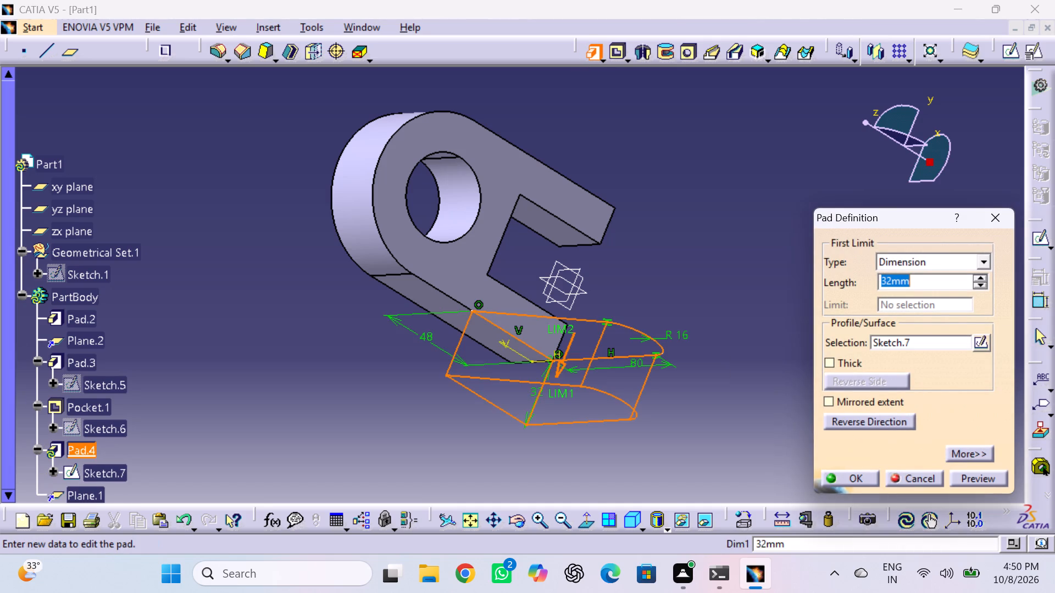
{"action": "left_click", "coordinate": [851, 423]}
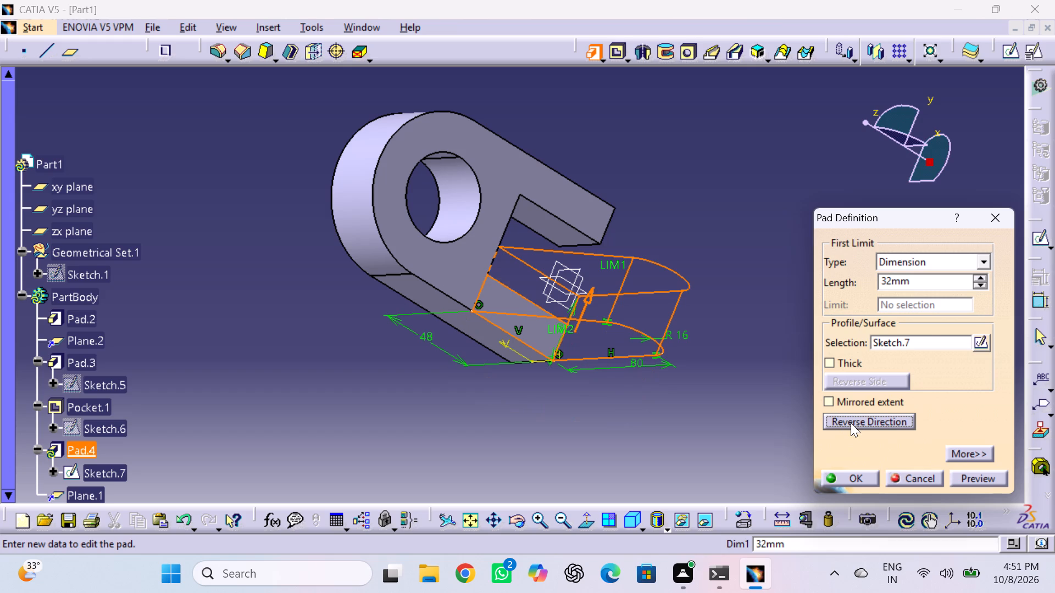
{"action": "double_click", "coordinate": [927, 278]}
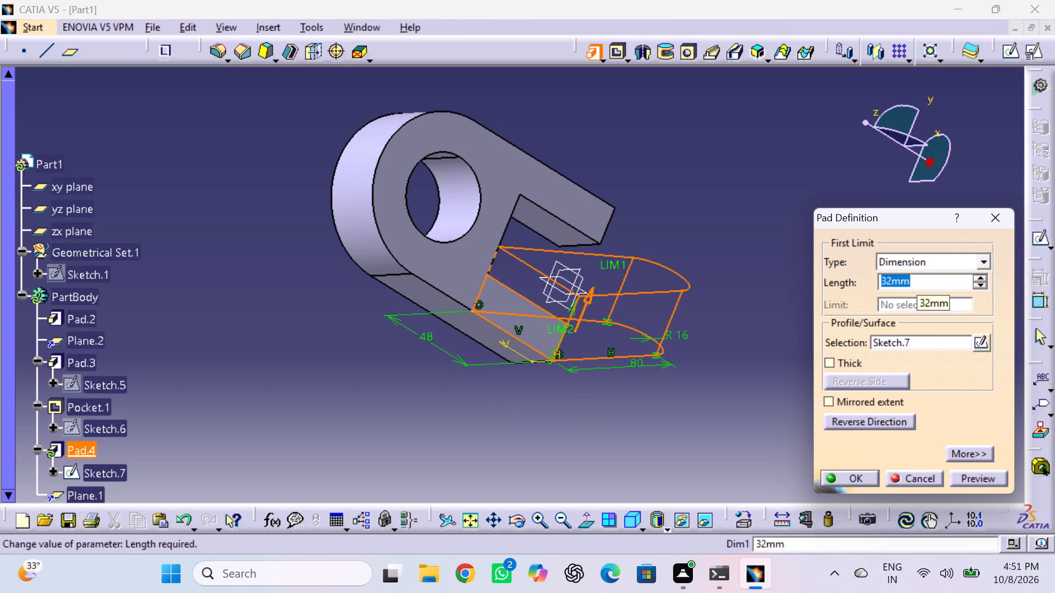
{"action": "key", "text": "1"}
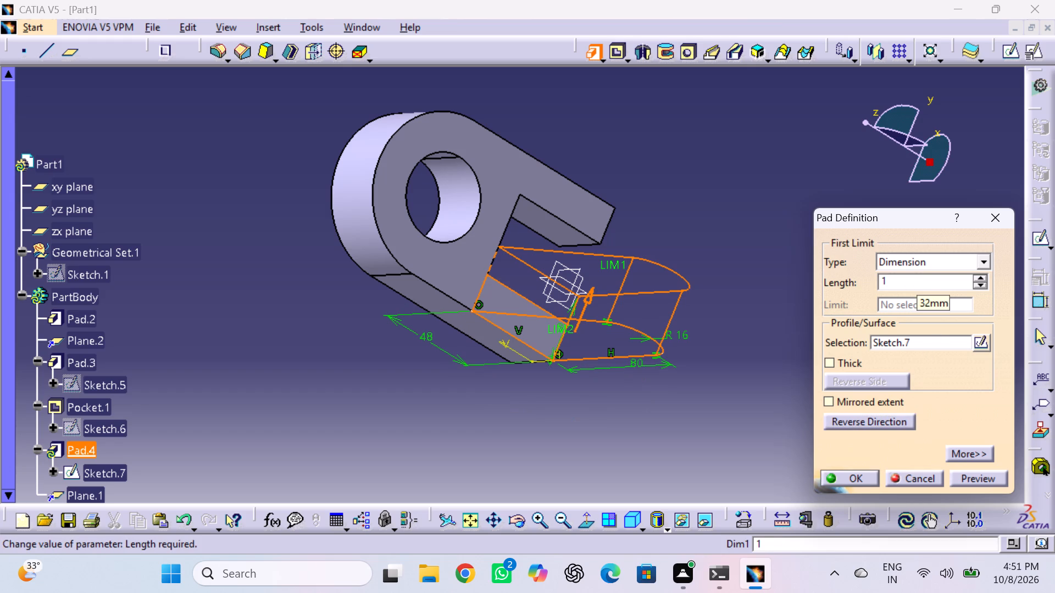
{"action": "key", "text": "8"}
{"action": "key", "text": "Return"}
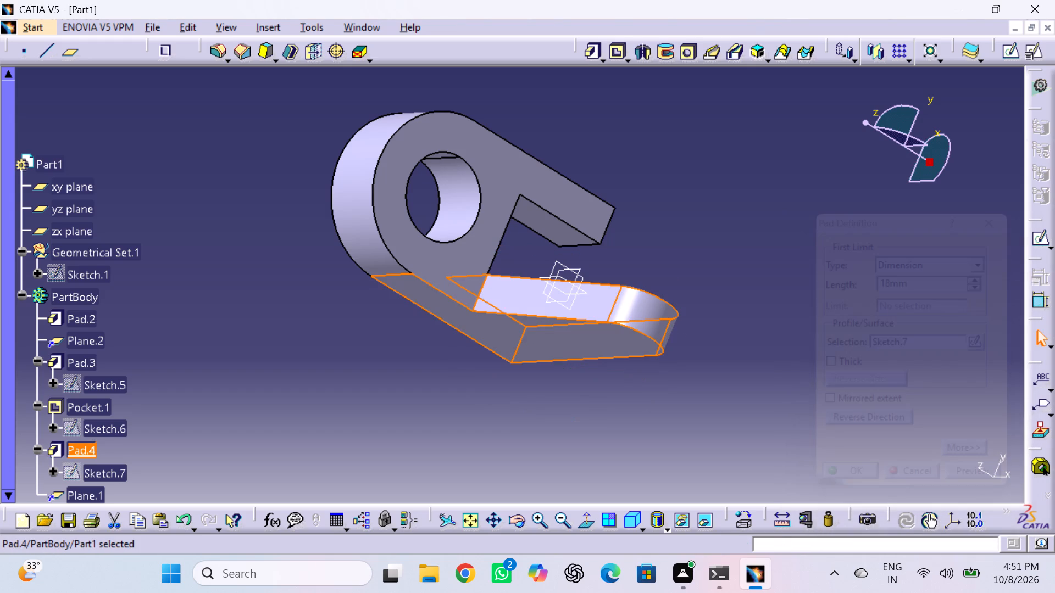
{"action": "left_click", "coordinate": [856, 311]}
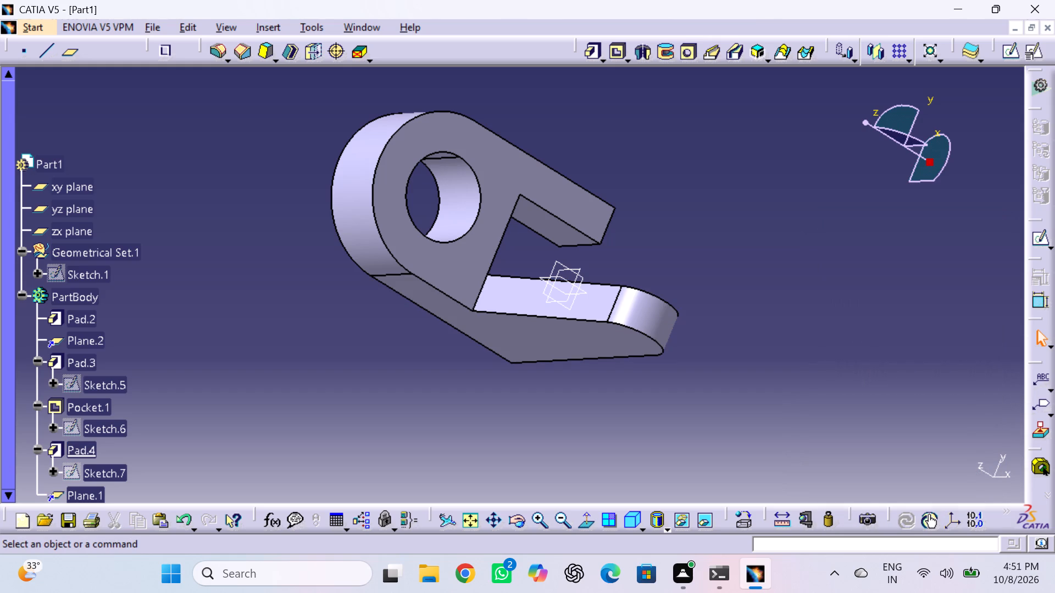
Start a new sketch on the fork's flat face opposite the side arm.
{"action": "scroll", "coordinate": [64, 268], "scroll_direction": "down", "scroll_amount": 3}
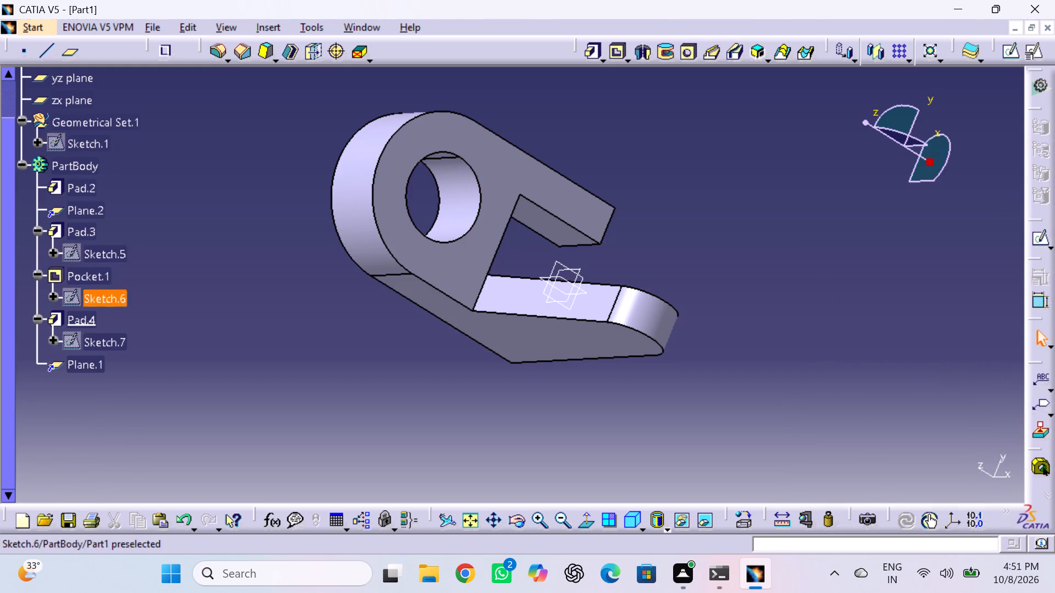
{"action": "left_click", "coordinate": [330, 381]}
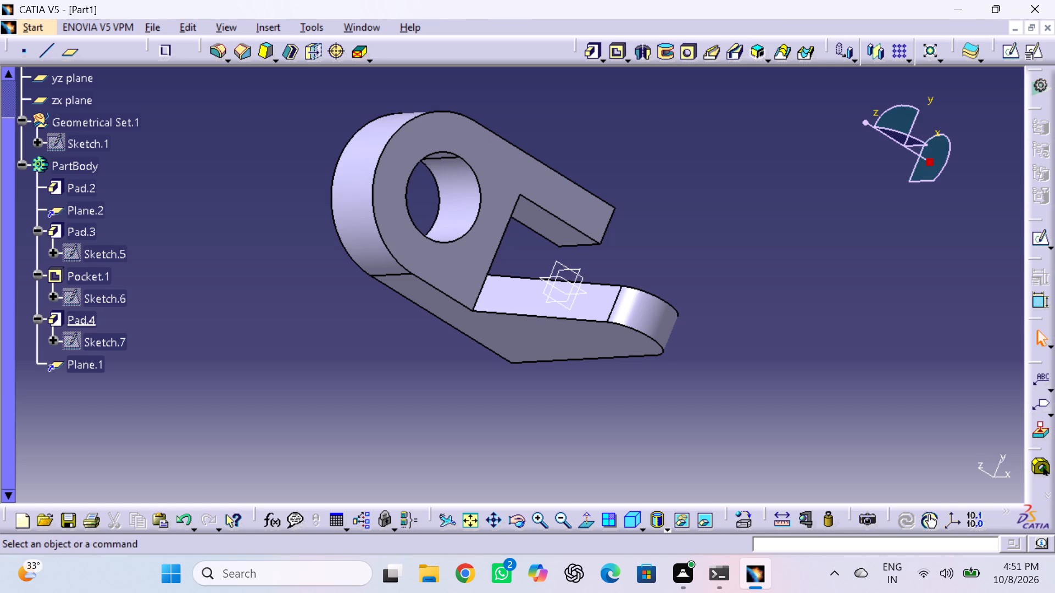
{"action": "left_click", "coordinate": [517, 516]}
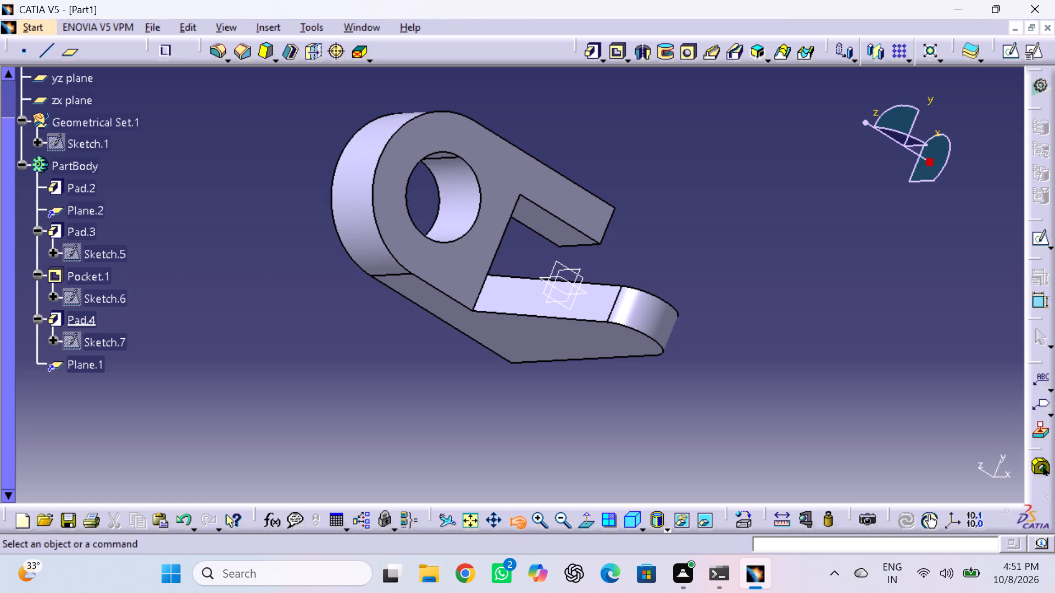
{"action": "left_click_drag", "start_coordinate": [477, 327], "coordinate": [623, 142]}
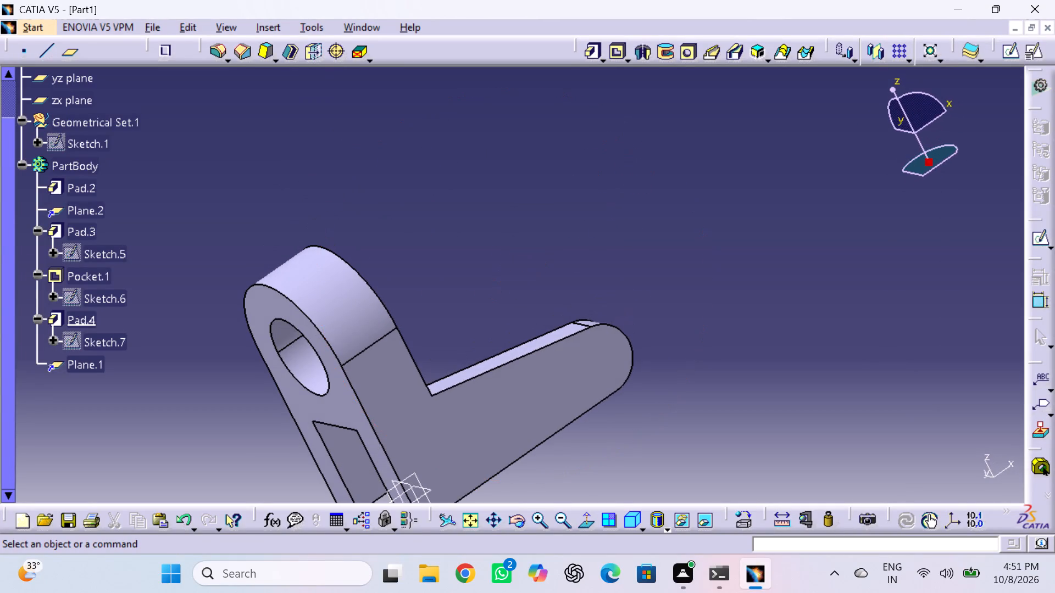
{"action": "left_click", "coordinate": [335, 405]}
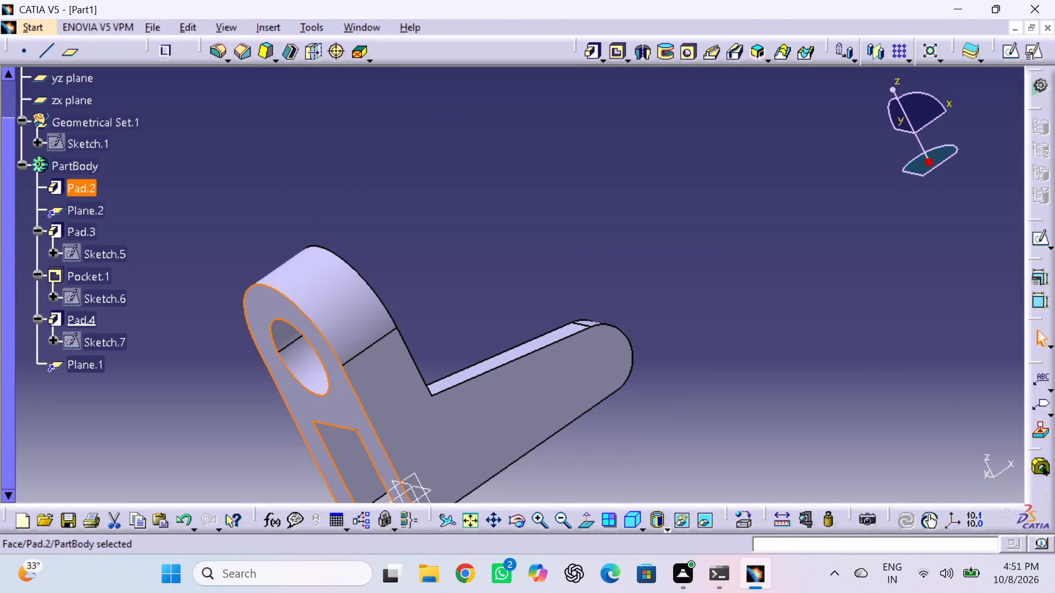
{"action": "left_click", "coordinate": [1012, 51]}
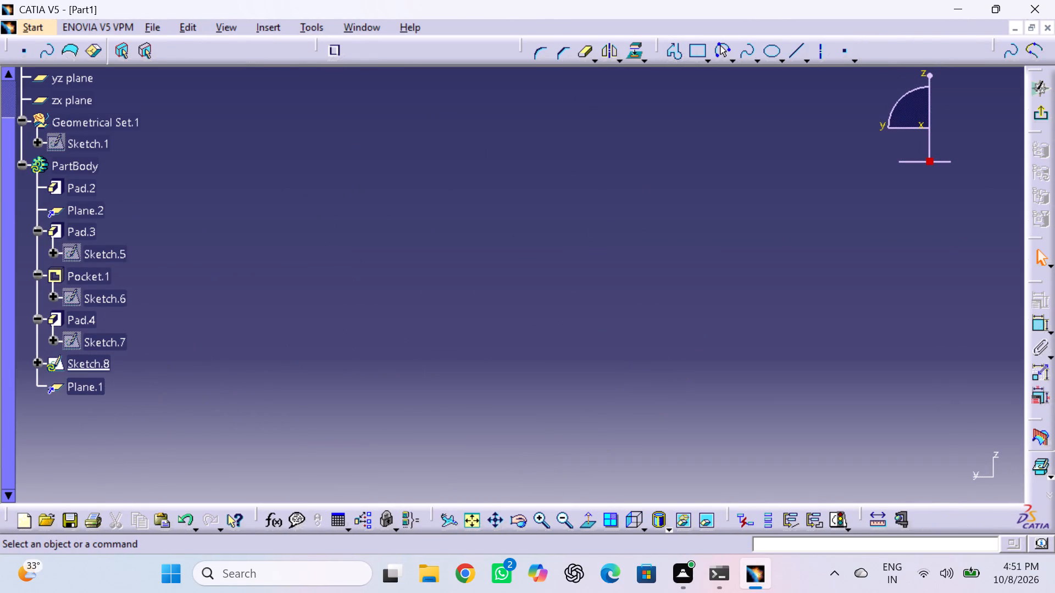
{"action": "scroll", "coordinate": [481, 320], "scroll_direction": "up", "scroll_amount": 5}
{"action": "left_click", "coordinate": [468, 522]}
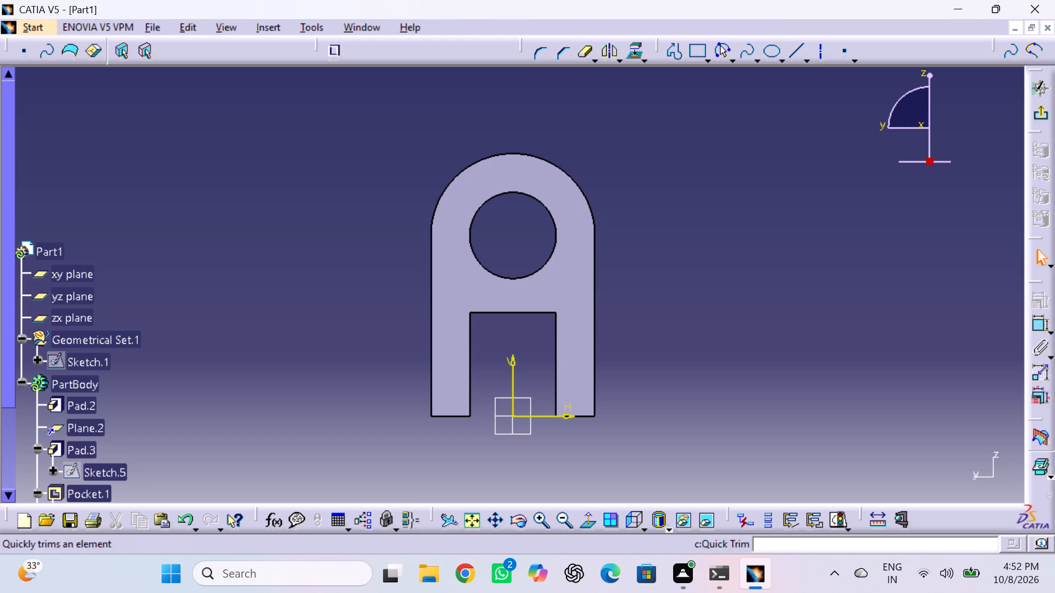
Sketch a horizontal line about 69 mm long outward from the fork's lower outer corner, joined to a vertical line about 55 mm high.
{"action": "left_click", "coordinate": [676, 57]}
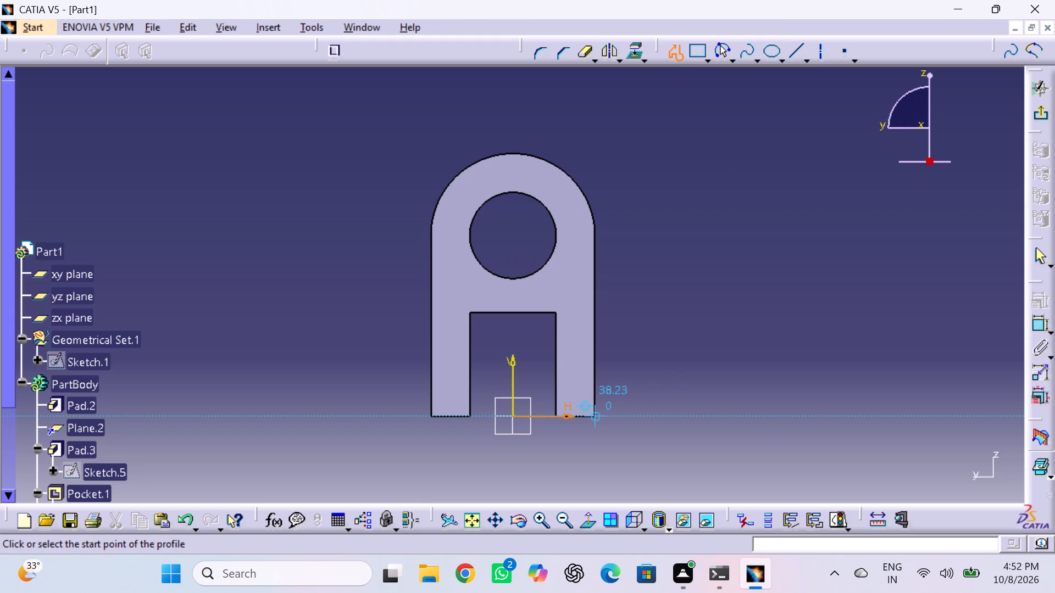
{"action": "left_click", "coordinate": [595, 416]}
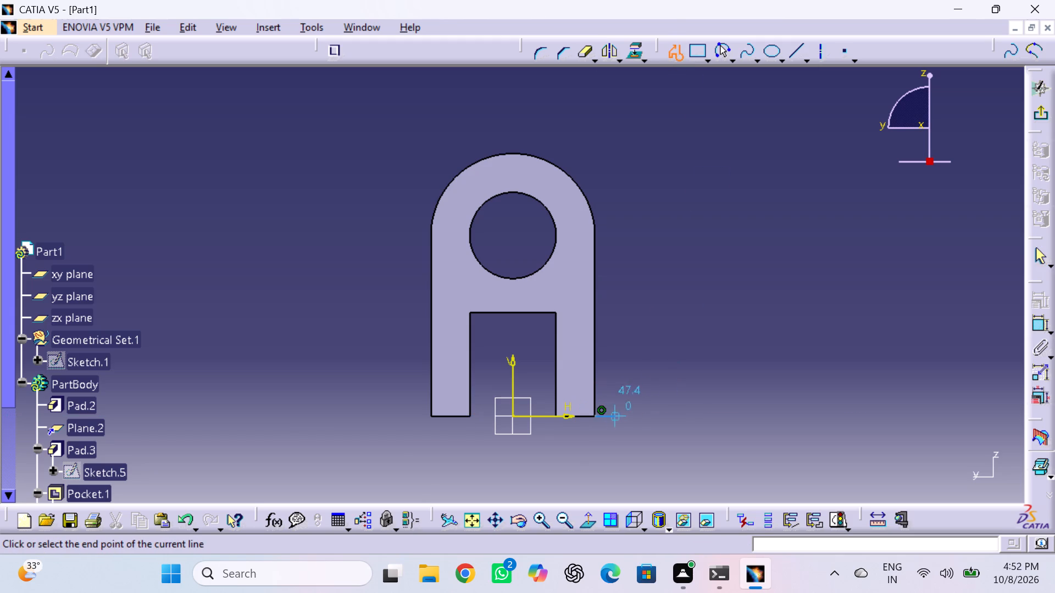
{"action": "left_click", "coordinate": [743, 414]}
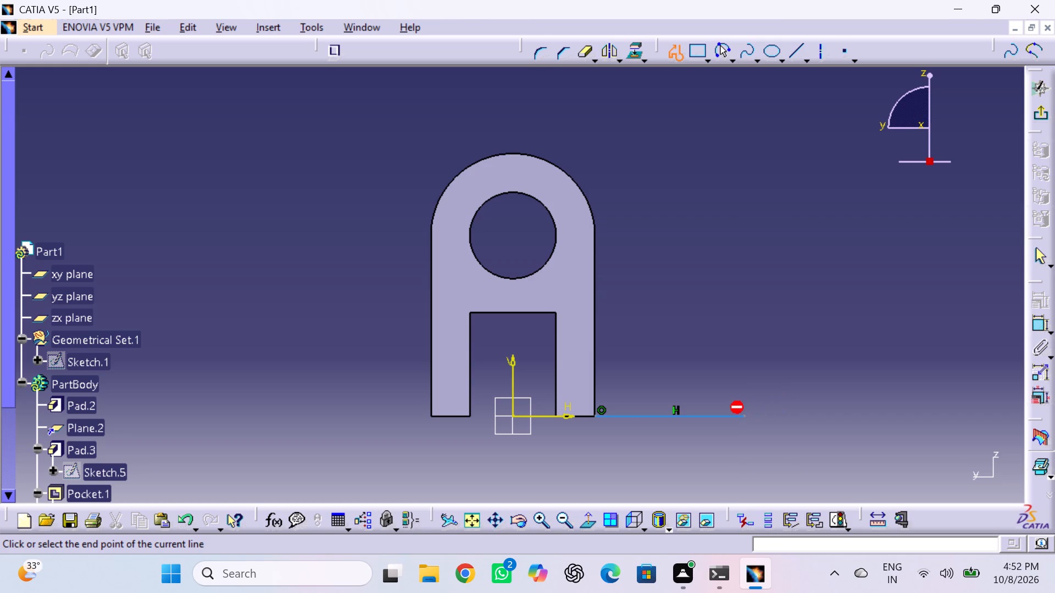
{"action": "double_click", "coordinate": [745, 296]}
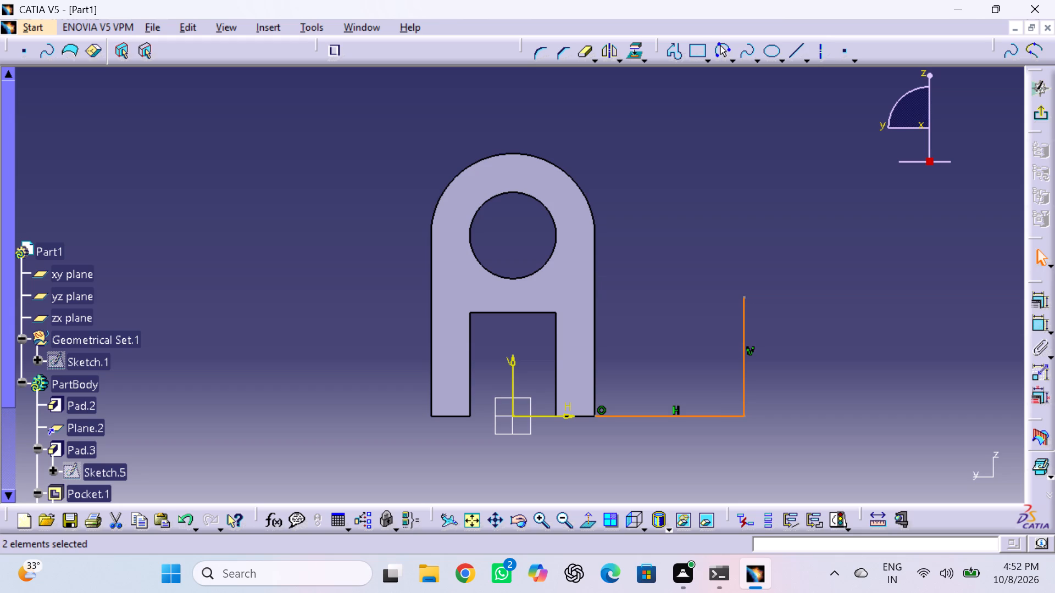
Draw a downward-bulging three-point arc of about 48.5 mm radius from the vertical line's upper end to the fork's straight side edge.
{"action": "left_click", "coordinate": [724, 49]}
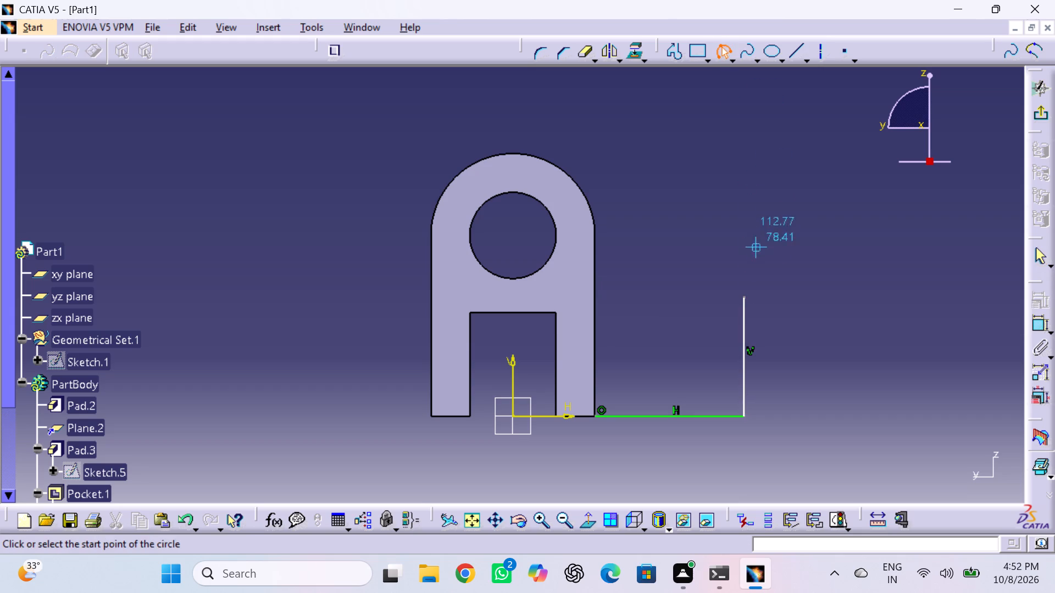
{"action": "left_click", "coordinate": [743, 296]}
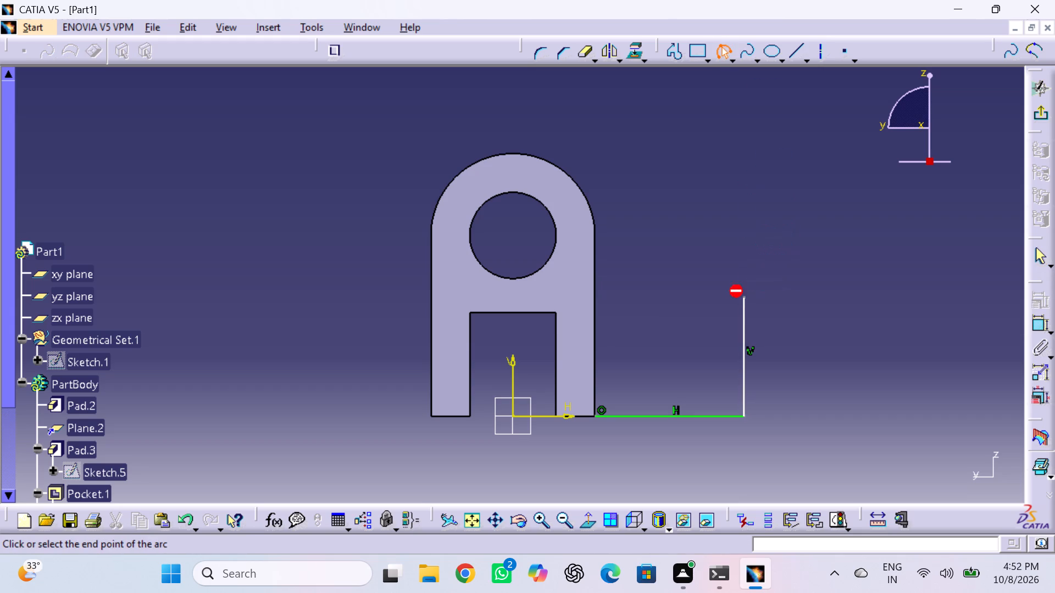
{"action": "double_click", "coordinate": [592, 265]}
{"action": "left_click", "coordinate": [647, 309]}
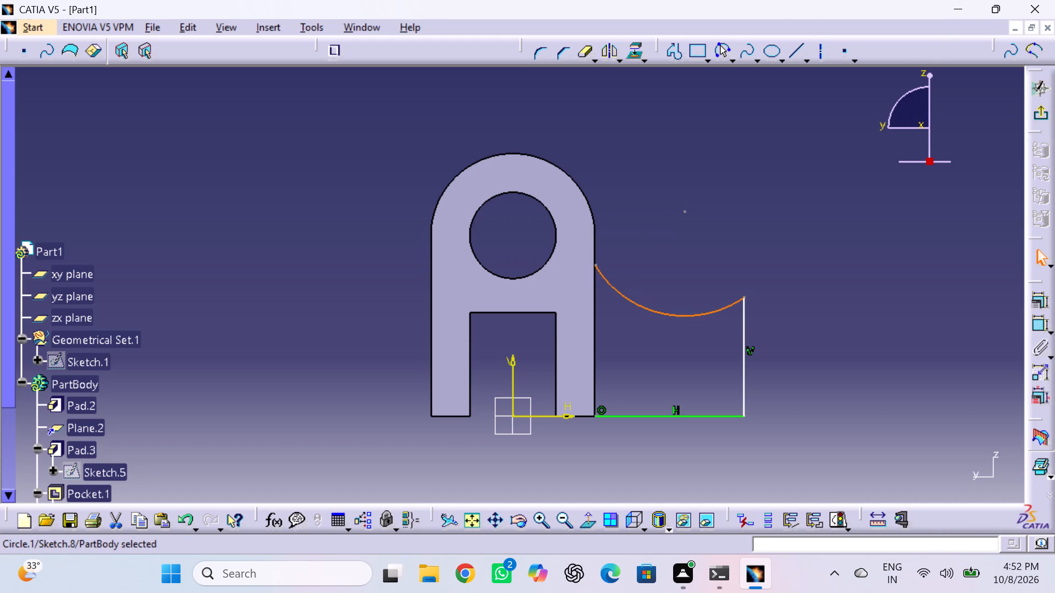
Dimension the concave arc's radius and set it to 28 mm.
{"action": "double_click", "coordinate": [1037, 321]}
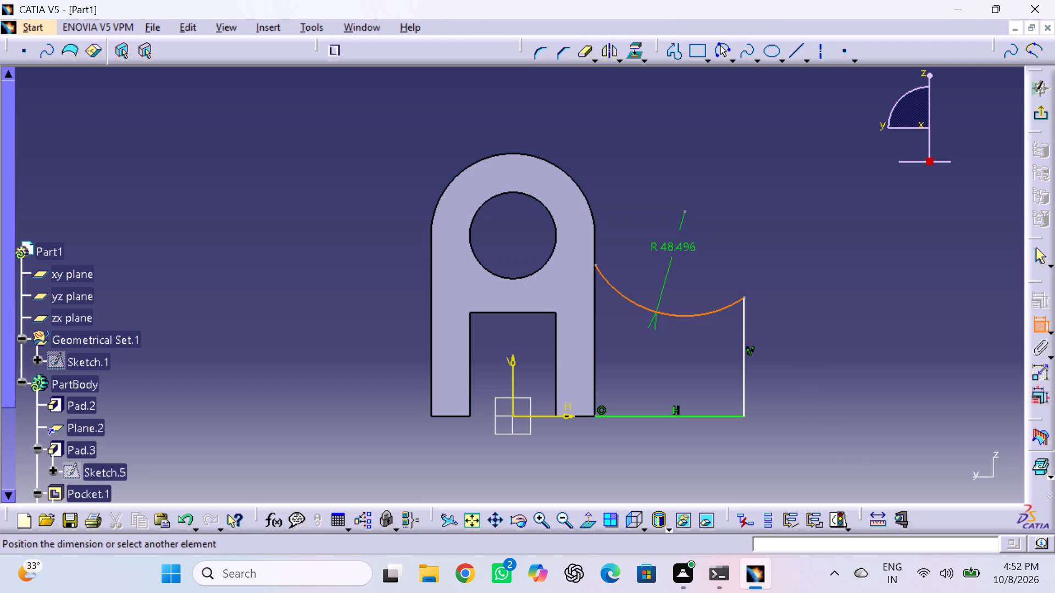
{"action": "left_click", "coordinate": [673, 250]}
{"action": "double_click", "coordinate": [682, 243]}
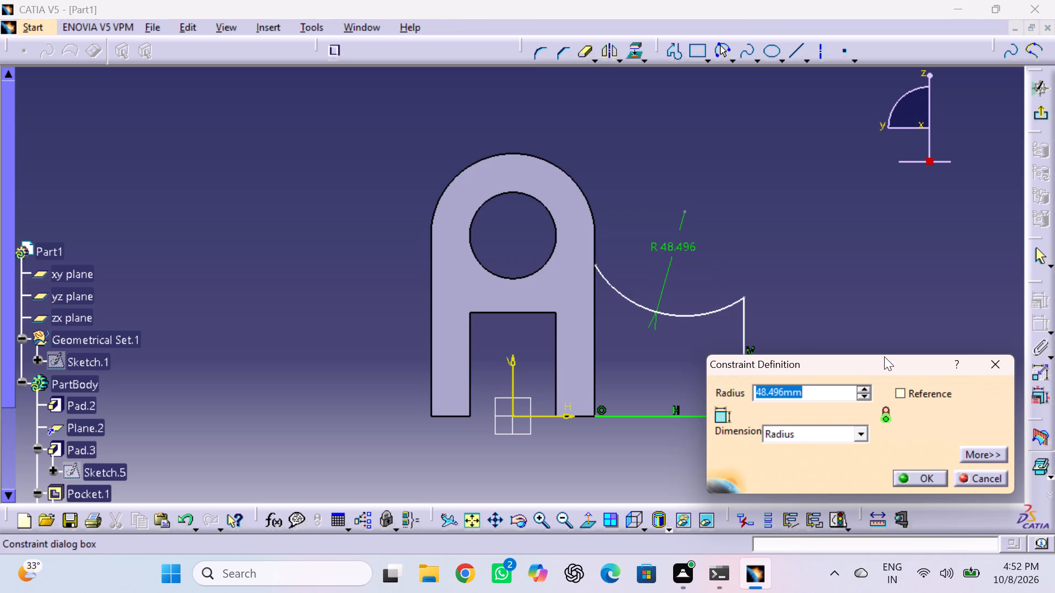
{"action": "type", "text": "28"}
{"action": "key", "text": "Return"}
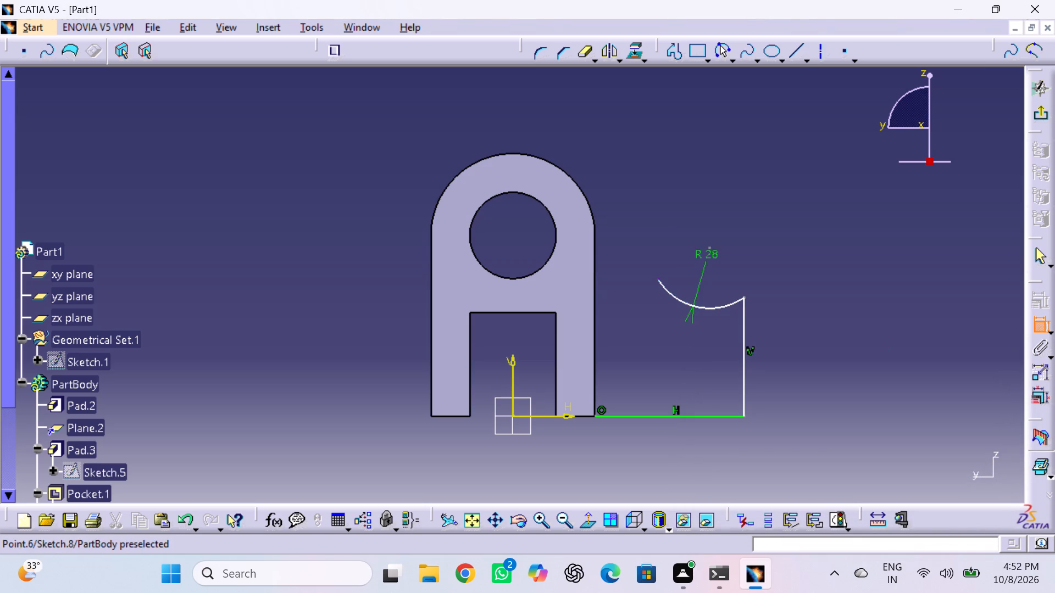
Dimension the length of the sketch's bottom horizontal line and set it to 32 mm.
{"action": "left_click", "coordinate": [710, 417]}
{"action": "left_click", "coordinate": [679, 444]}
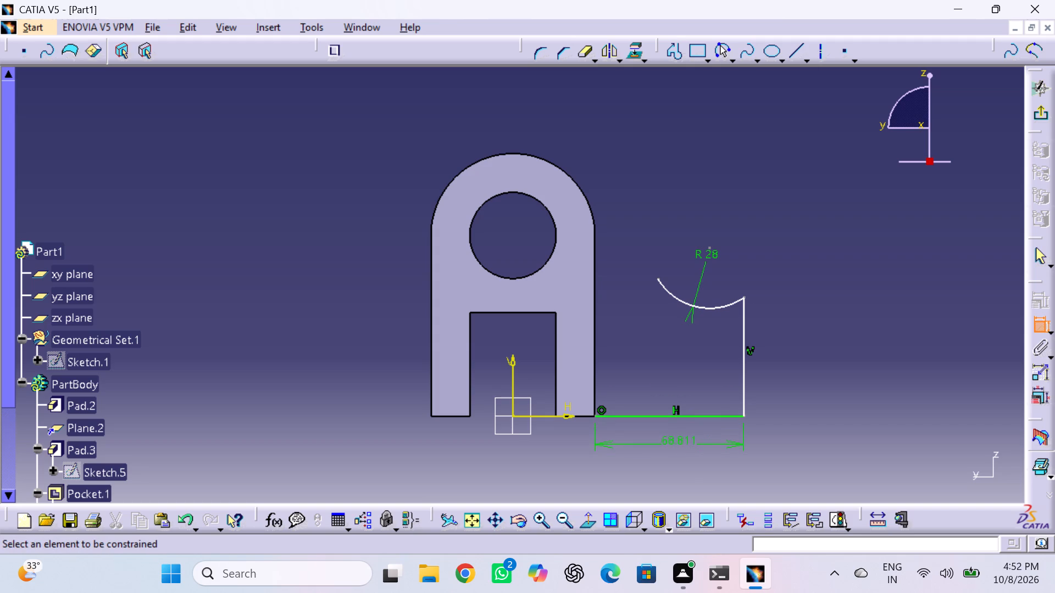
{"action": "type", "text": "32"}
{"action": "left_click", "coordinate": [879, 403]}
{"action": "double_click", "coordinate": [681, 438]}
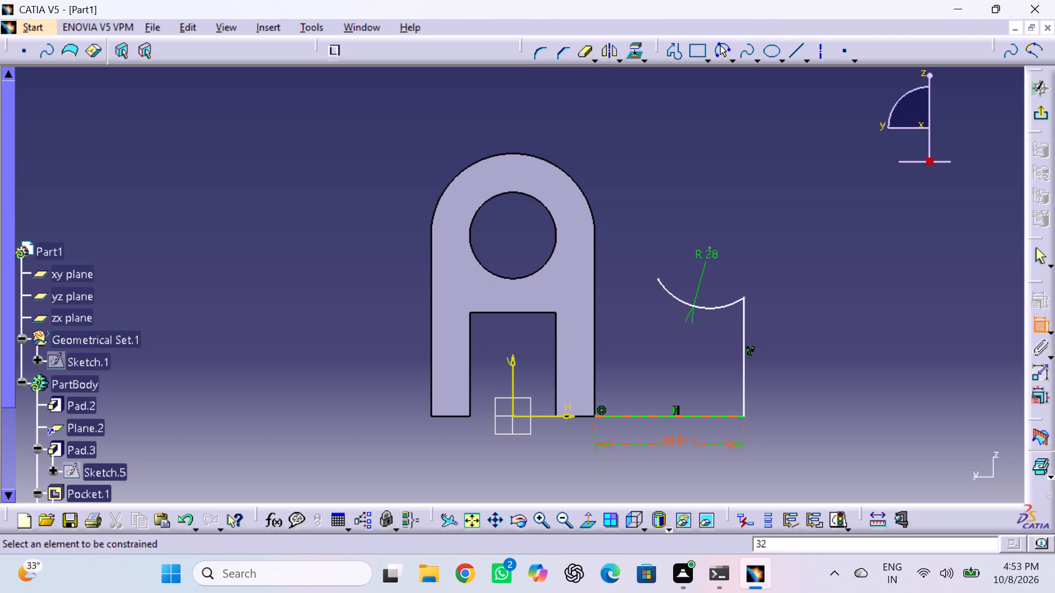
{"action": "left_click", "coordinate": [933, 346]}
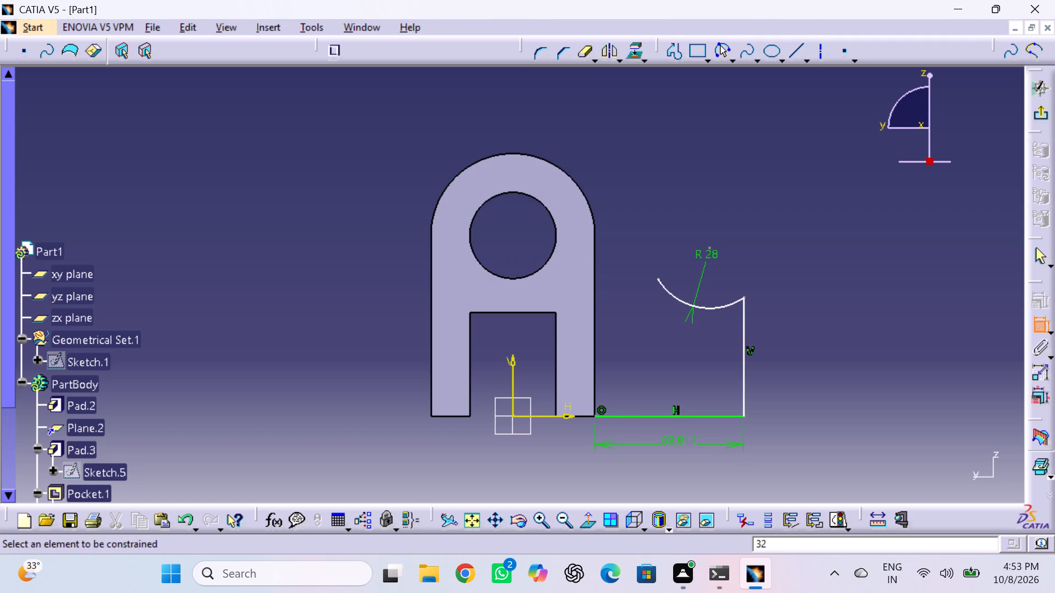
{"action": "double_click", "coordinate": [676, 440]}
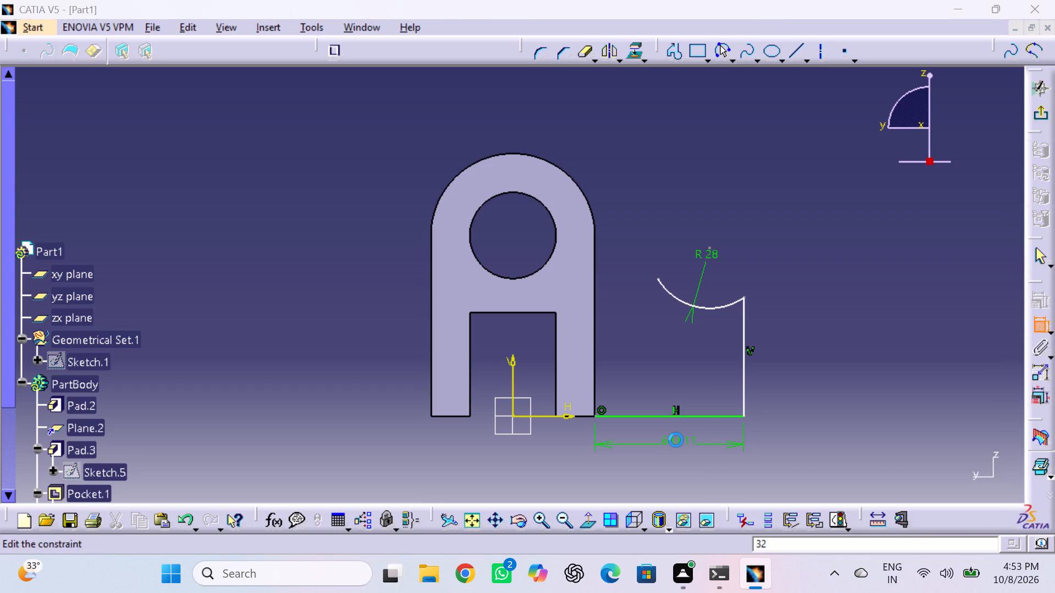
{"action": "type", "text": "32"}
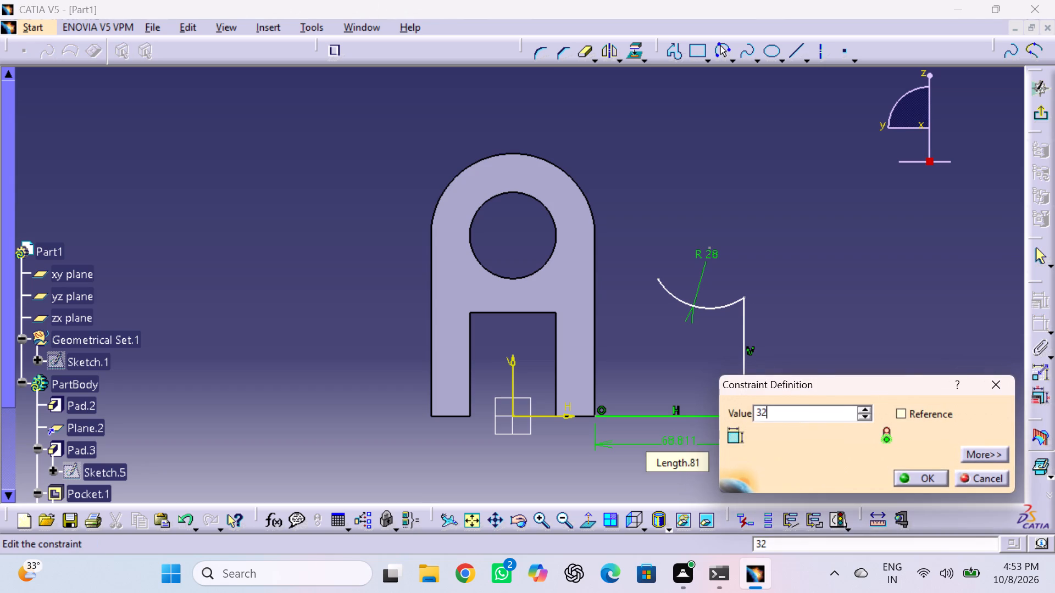
{"action": "key", "text": "Return"}
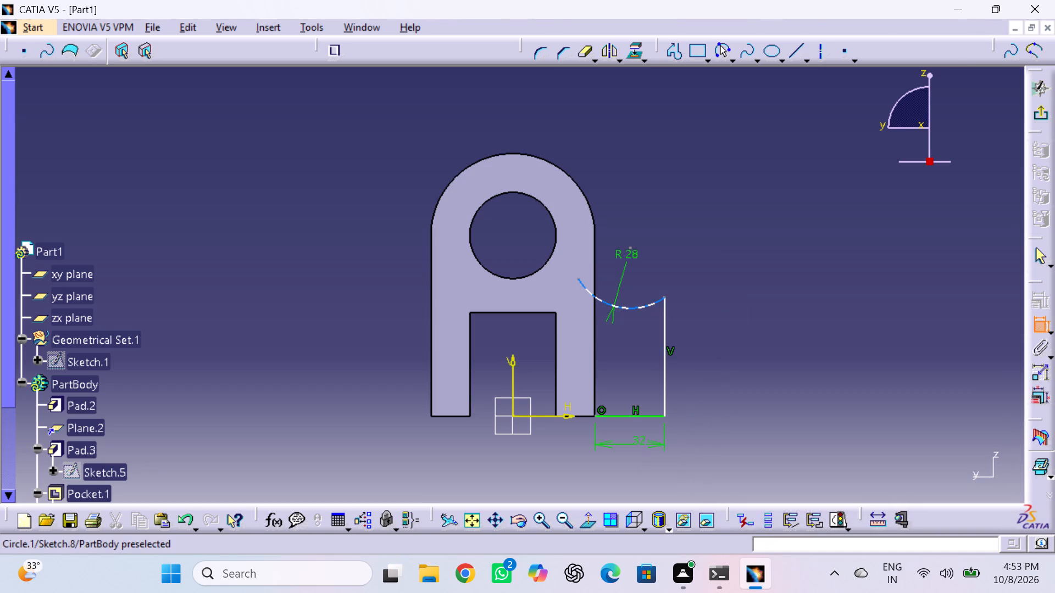
{"action": "triple_click", "coordinate": [894, 277]}
{"action": "key", "text": "Escape"}
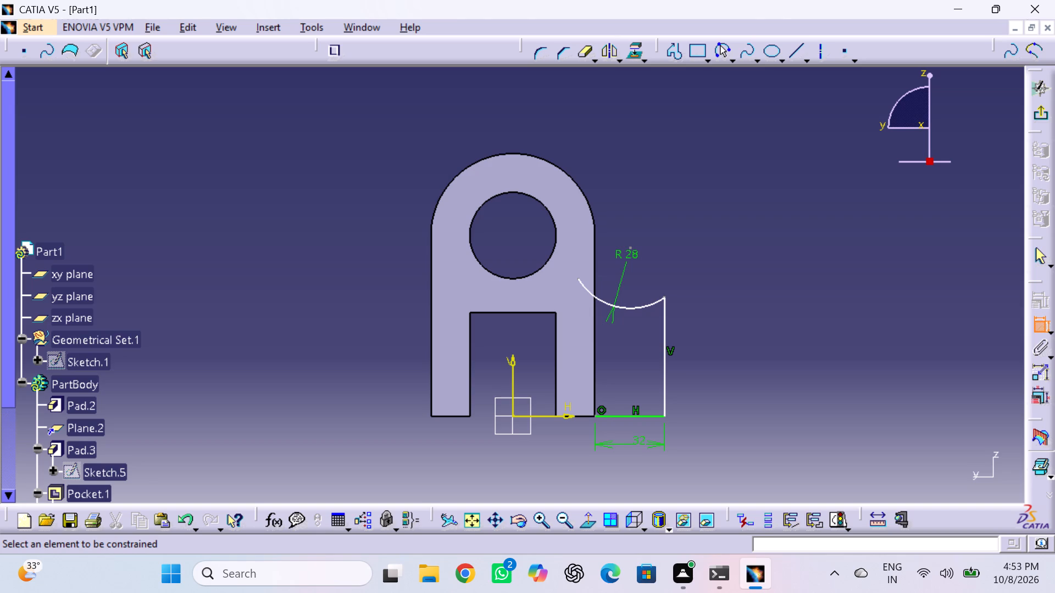
{"action": "key", "text": "Escape"}
{"action": "key", "text": "Escape"}
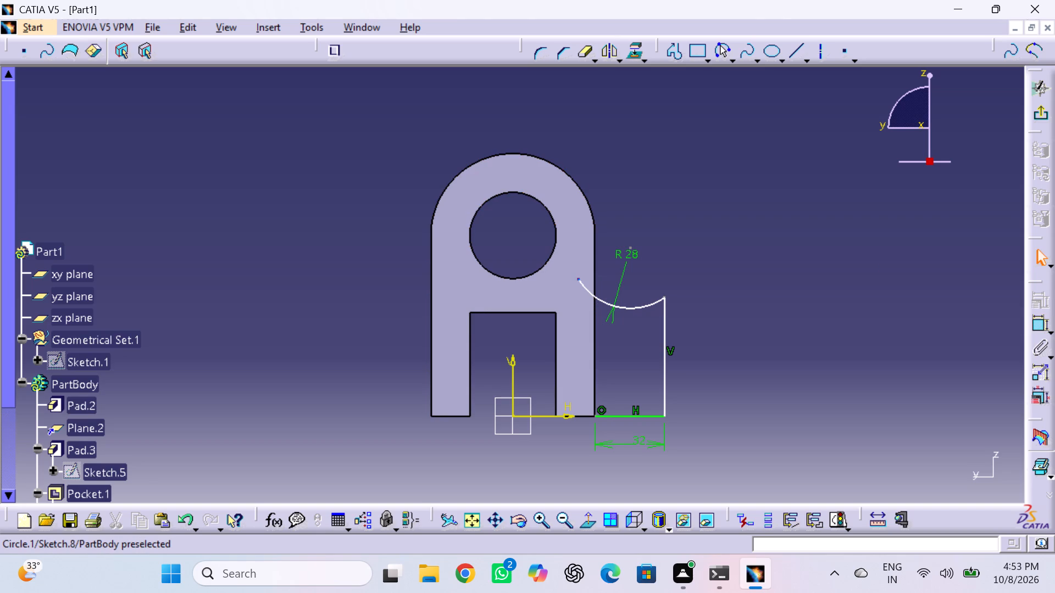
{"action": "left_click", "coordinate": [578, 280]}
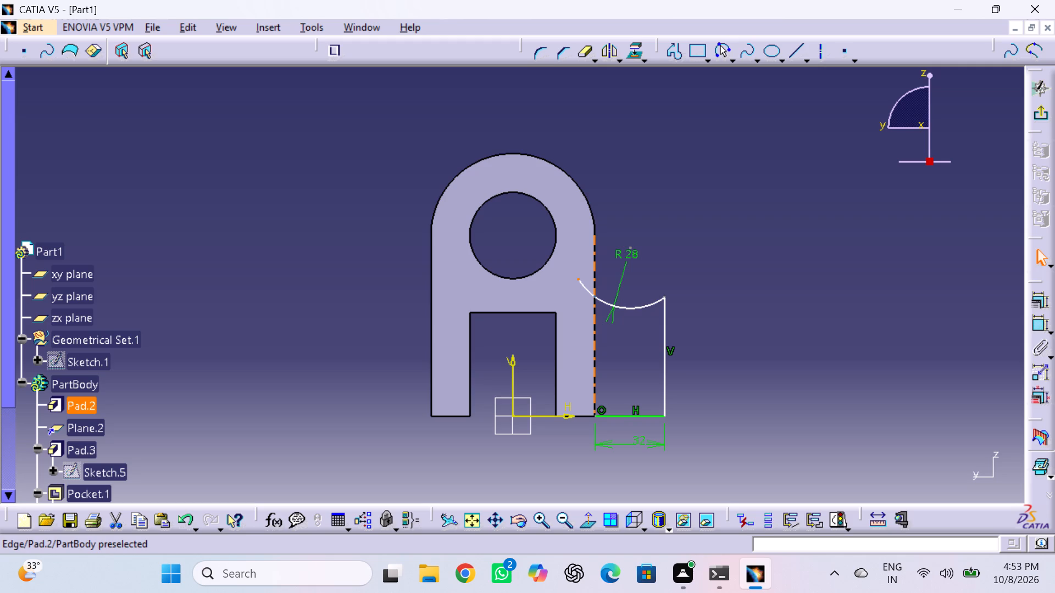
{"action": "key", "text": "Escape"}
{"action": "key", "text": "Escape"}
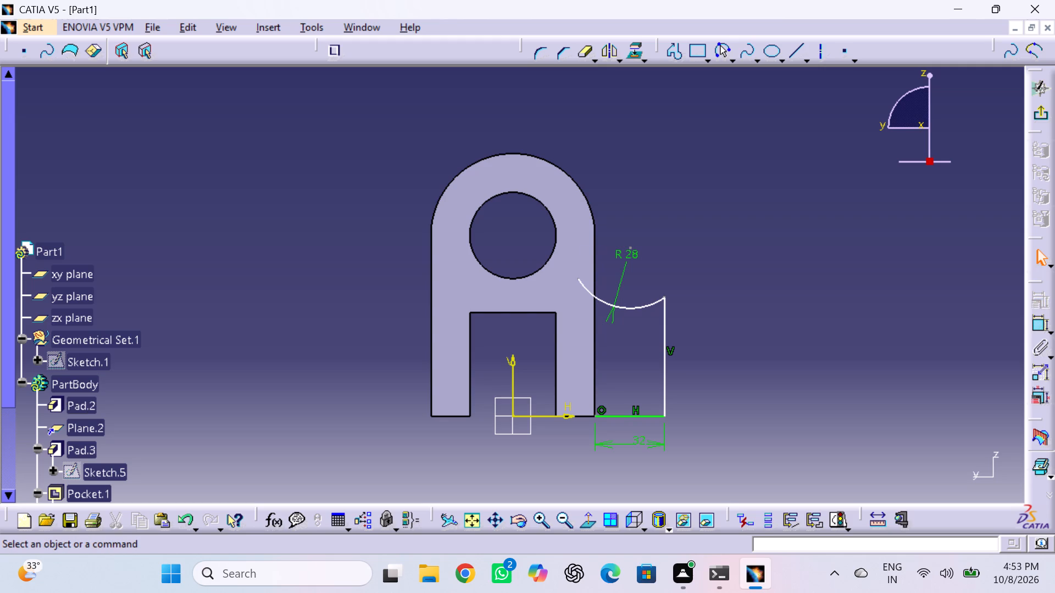
Project the fork's straight side edge beside the arc into the sketch.
{"action": "left_click", "coordinate": [594, 256]}
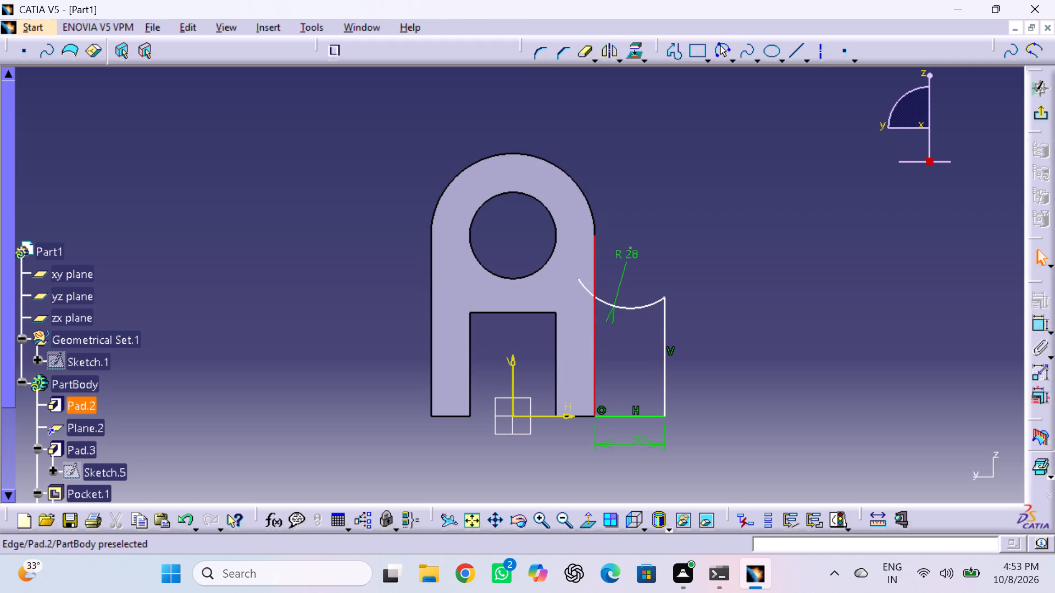
{"action": "left_click", "coordinate": [635, 48]}
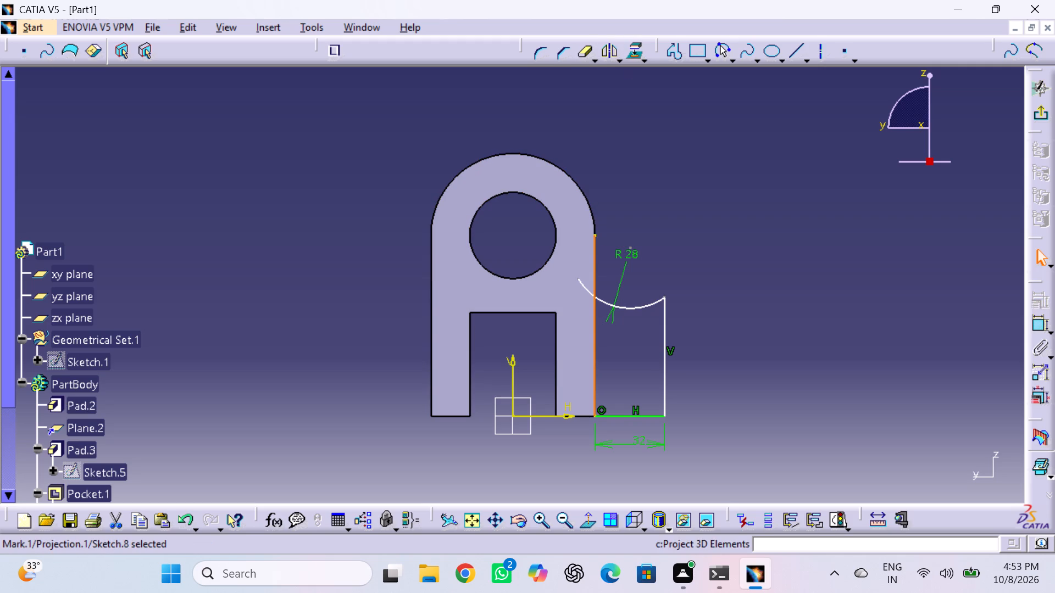
{"action": "left_click", "coordinate": [681, 253]}
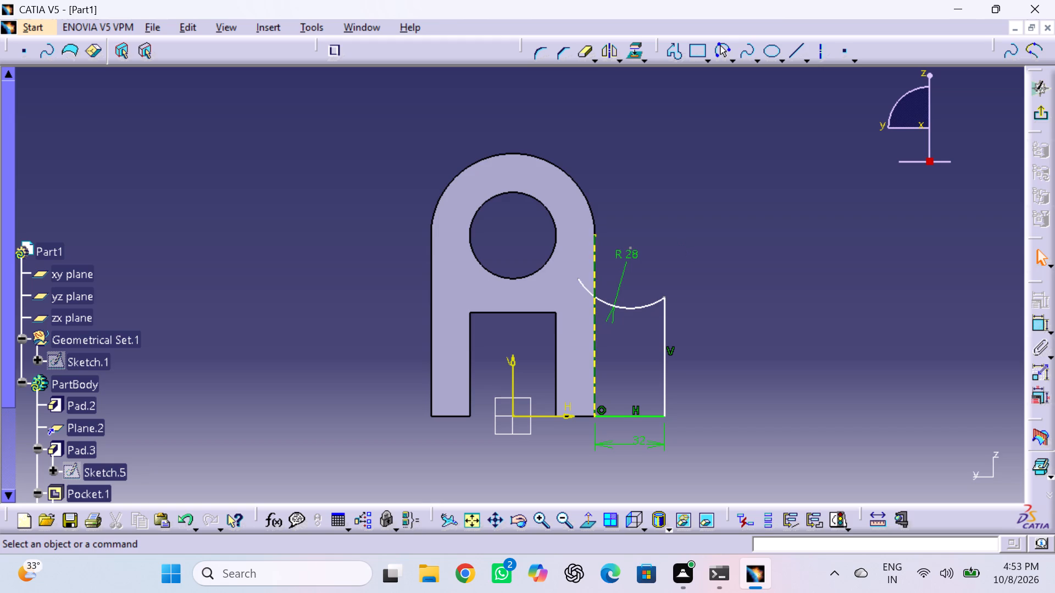
Make the concave arc's free endpoint coincident with the upper end of the projected side edge.
{"action": "left_click", "coordinate": [578, 279]}
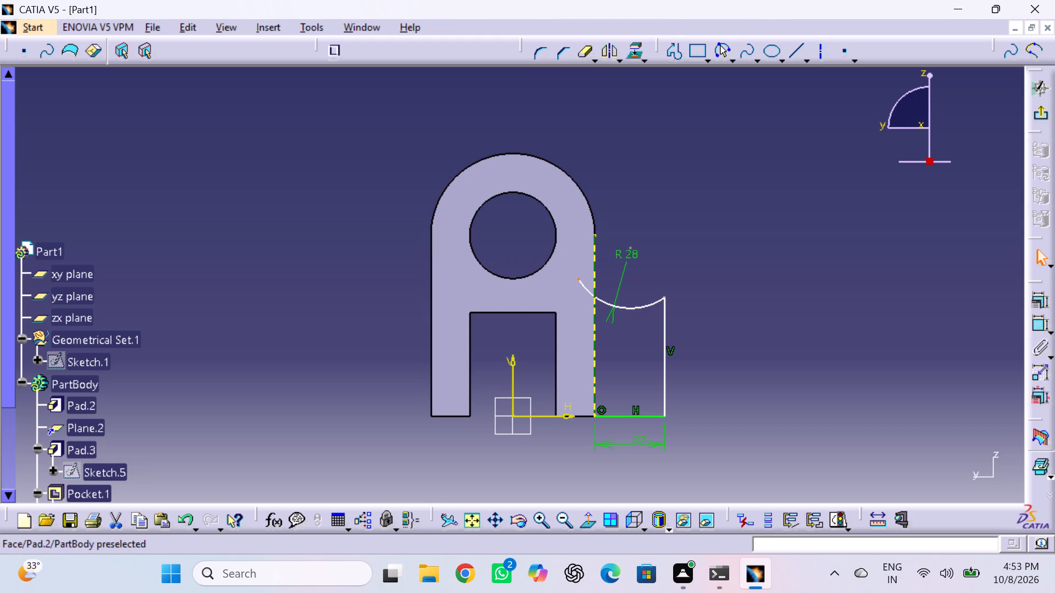
{"action": "left_click", "coordinate": [594, 237], "text": "ctrl"}
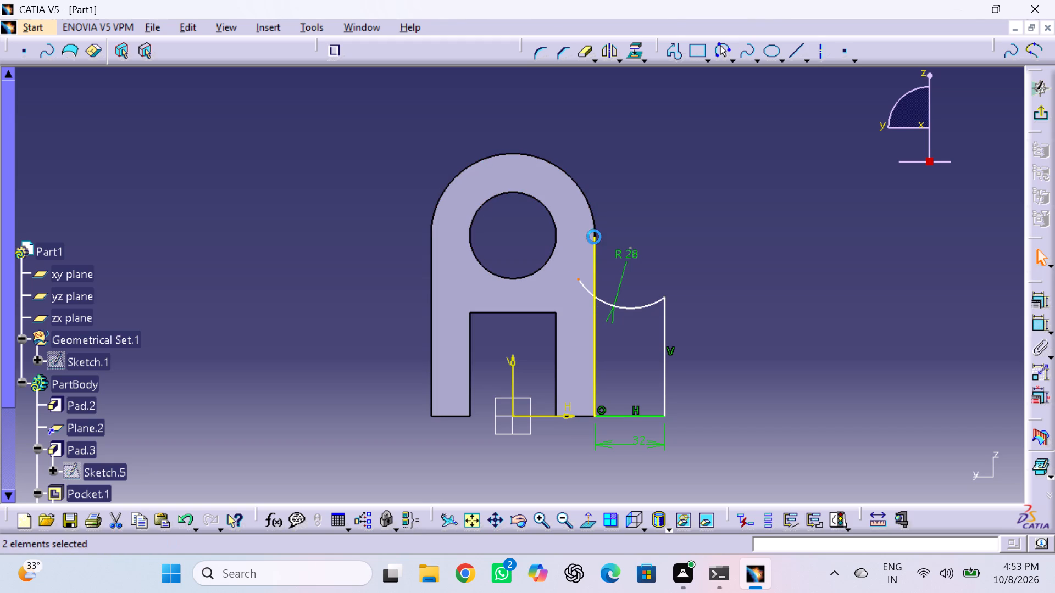
{"action": "left_click", "coordinate": [1030, 301]}
{"action": "left_click", "coordinate": [935, 319]}
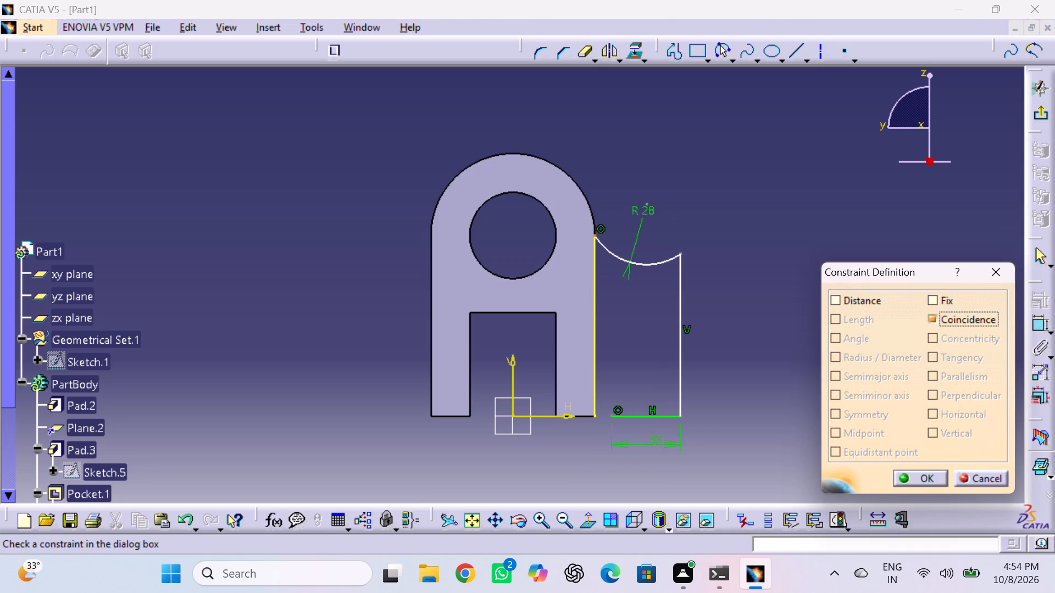
{"action": "left_click", "coordinate": [907, 474]}
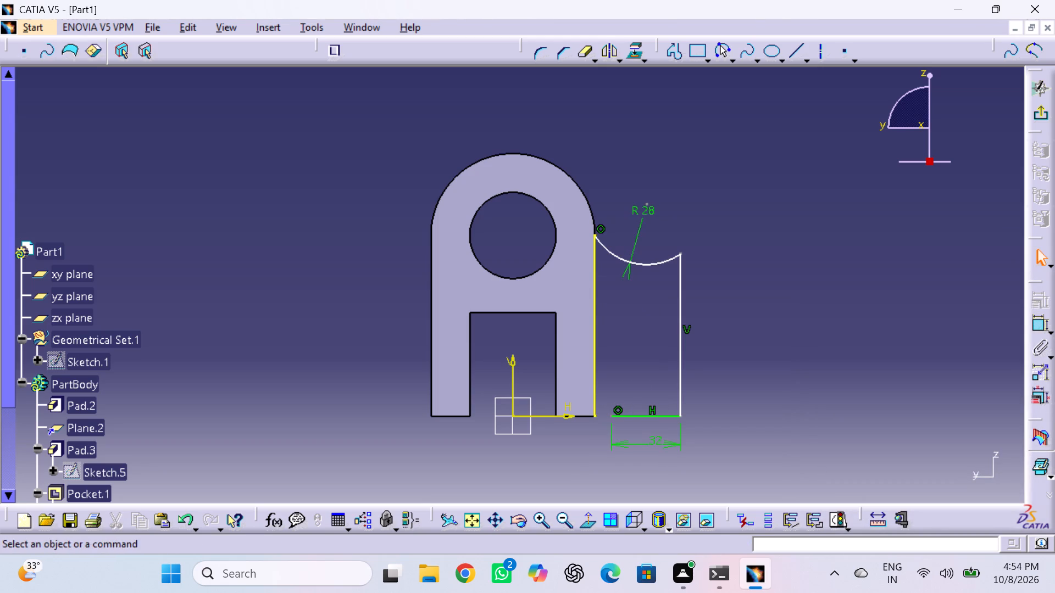
Make the horizontal line's inner endpoint coincident with the lower end of the projected side edge.
{"action": "left_click", "coordinate": [610, 418]}
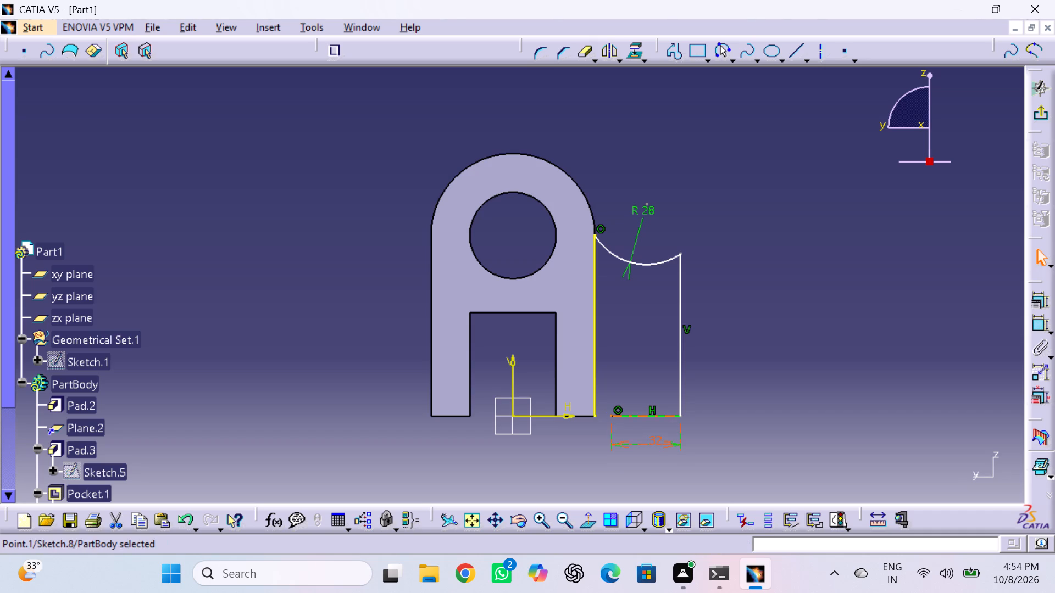
{"action": "left_click", "coordinate": [596, 416], "text": "ctrl"}
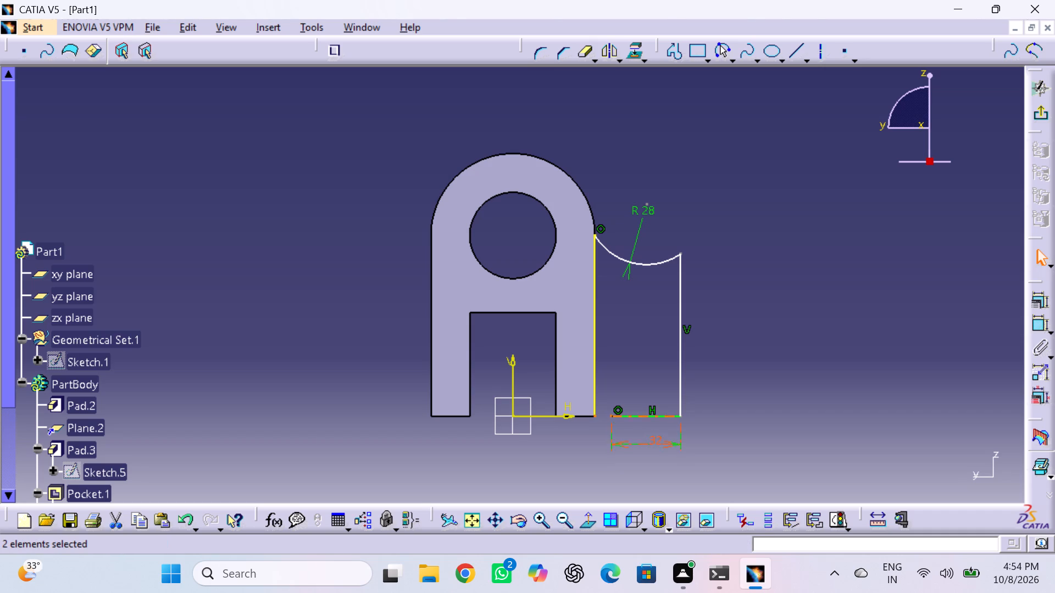
{"action": "left_click", "coordinate": [1045, 299]}
{"action": "left_click", "coordinate": [935, 316]}
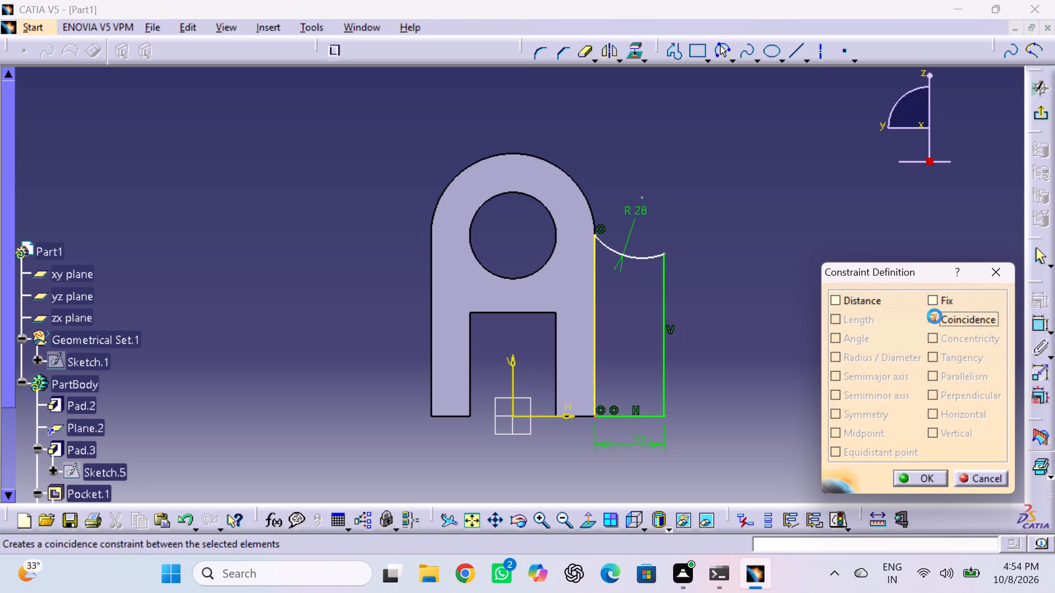
{"action": "double_click", "coordinate": [924, 473]}
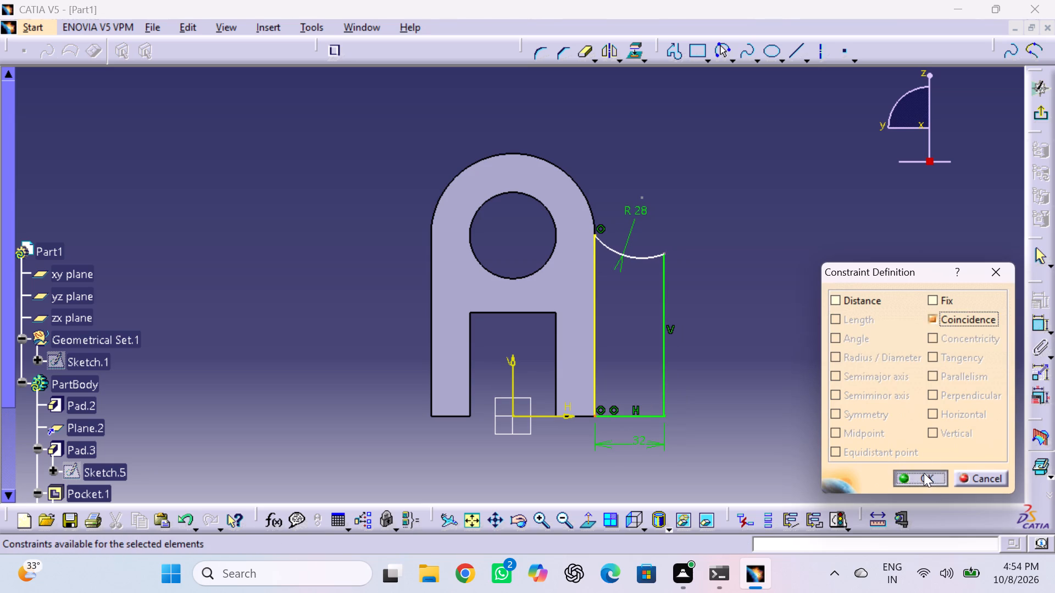
Dimension the outer vertical line, set its length to 56 mm, and exit the sketch.
{"action": "left_click", "coordinate": [1036, 325]}
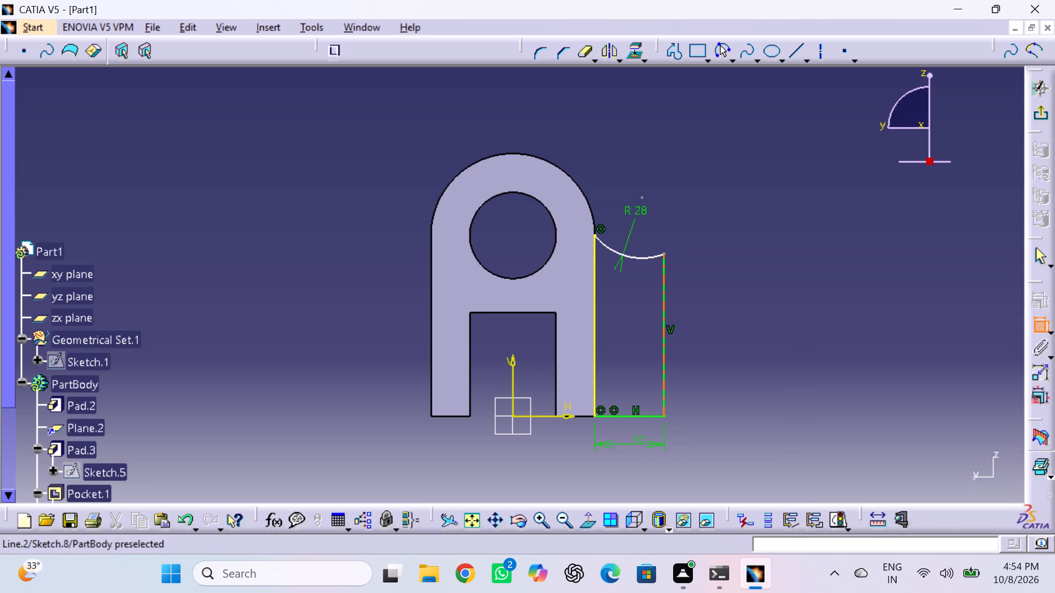
{"action": "left_click", "coordinate": [663, 357]}
{"action": "left_click", "coordinate": [699, 370]}
{"action": "double_click", "coordinate": [701, 362]}
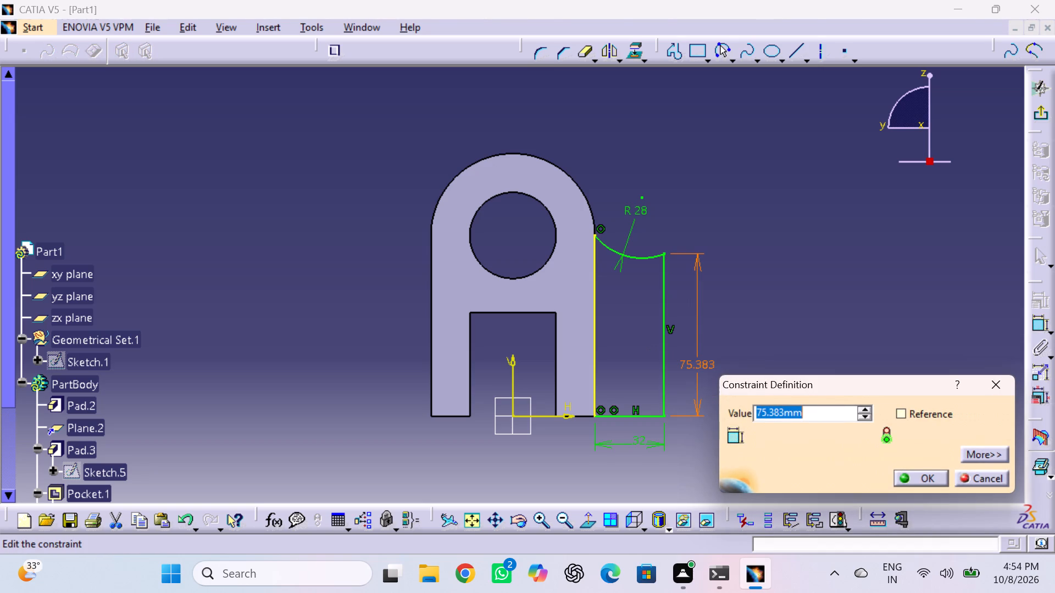
{"action": "type", "text": "56"}
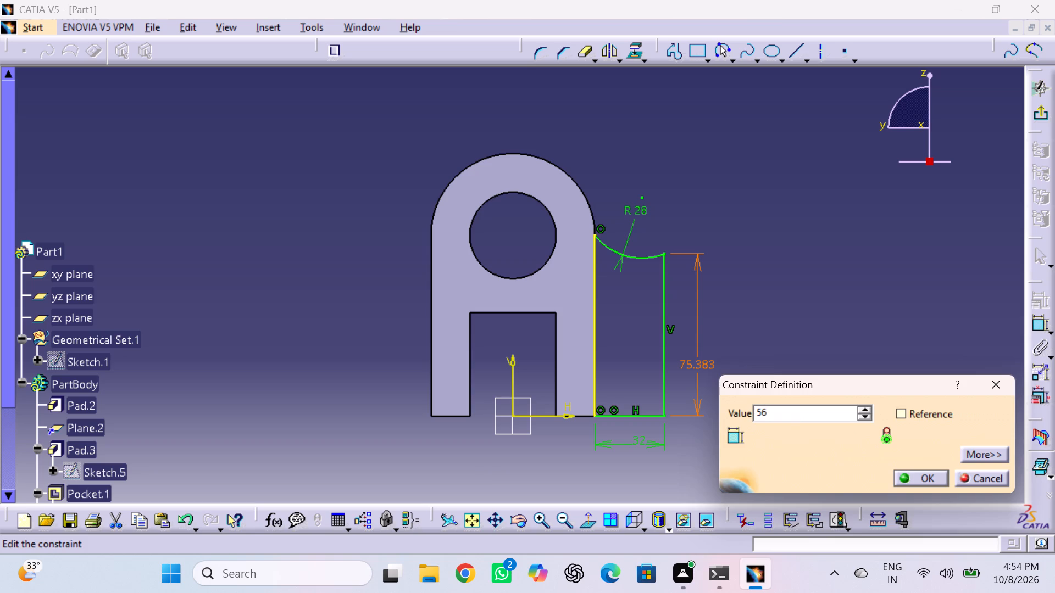
{"action": "key", "text": "Return"}
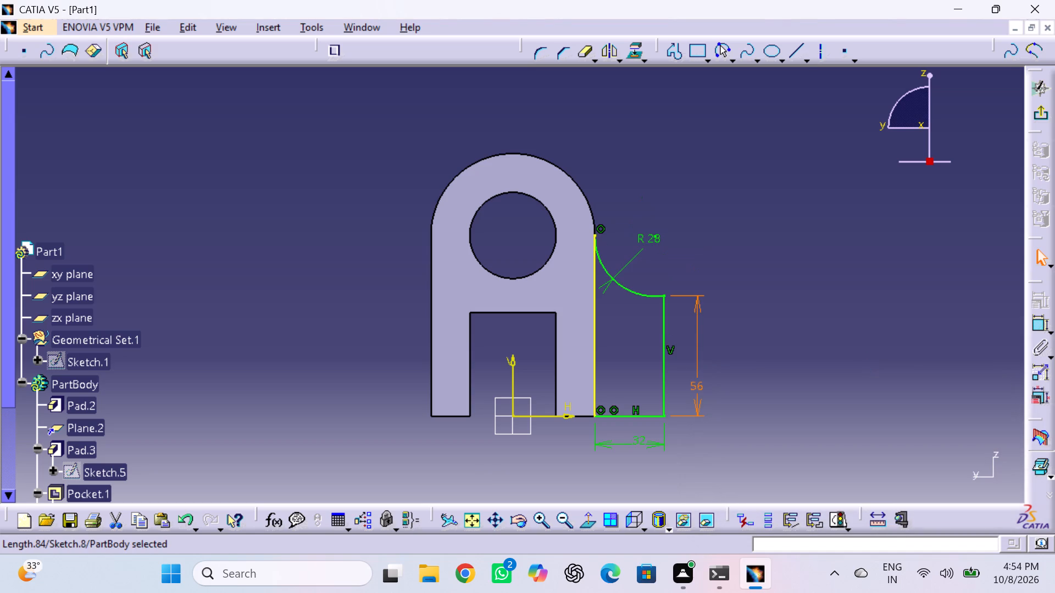
{"action": "left_click", "coordinate": [867, 362]}
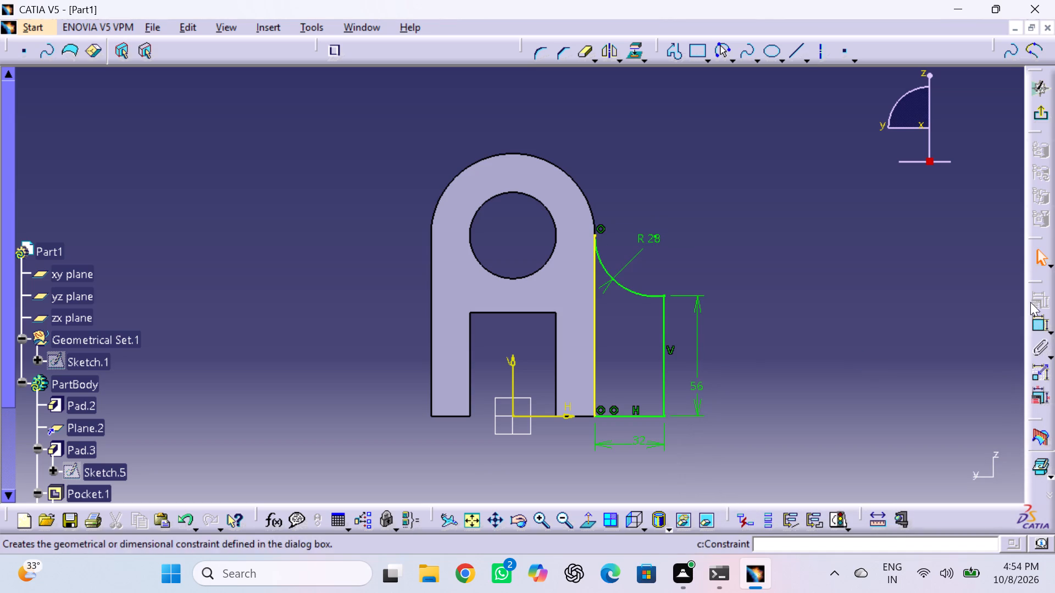
{"action": "left_click", "coordinate": [1045, 112]}
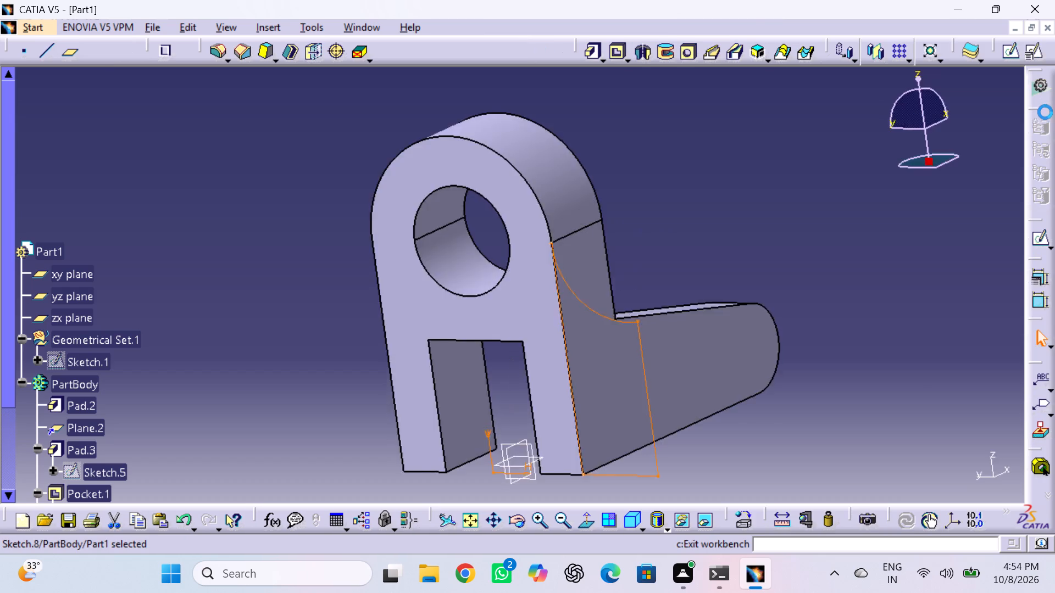
{"action": "left_click", "coordinate": [892, 278]}
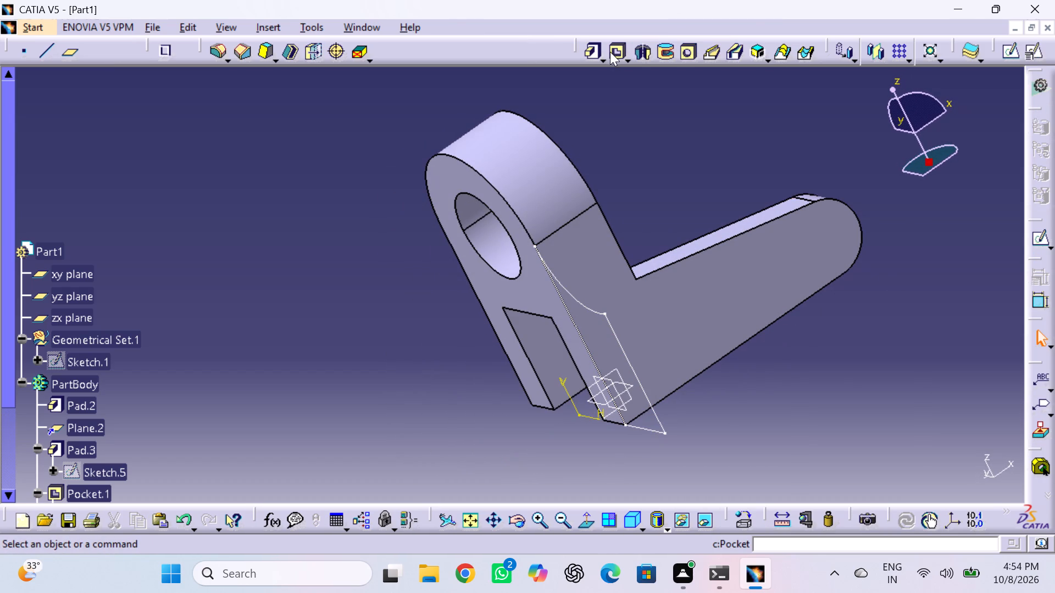
Pad the side profile with the concave arc by 20 mm in the reversed direction, into the fork's thickness.
{"action": "left_click", "coordinate": [596, 49]}
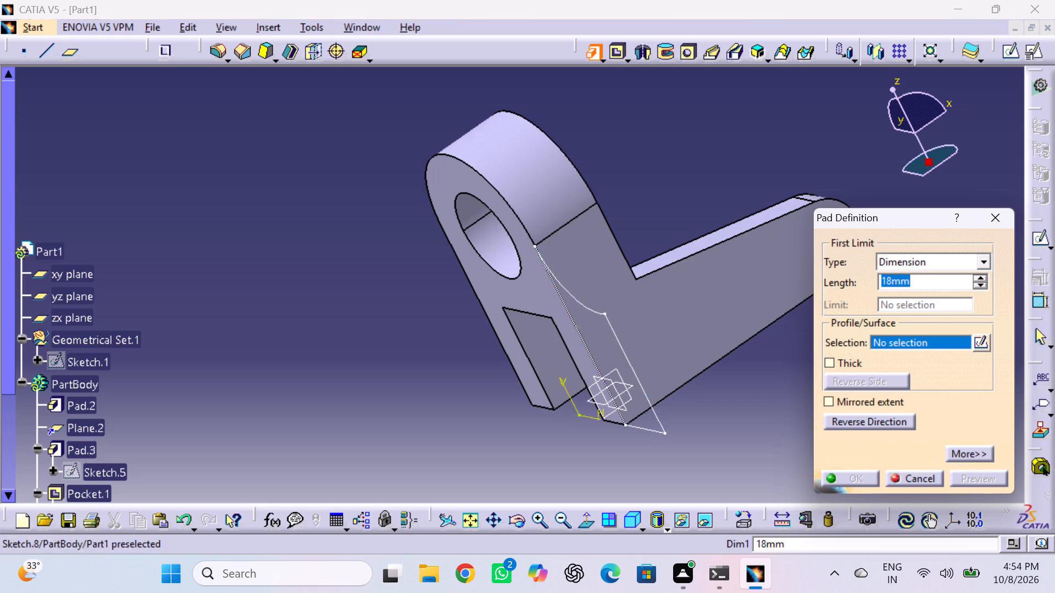
{"action": "left_click", "coordinate": [656, 432]}
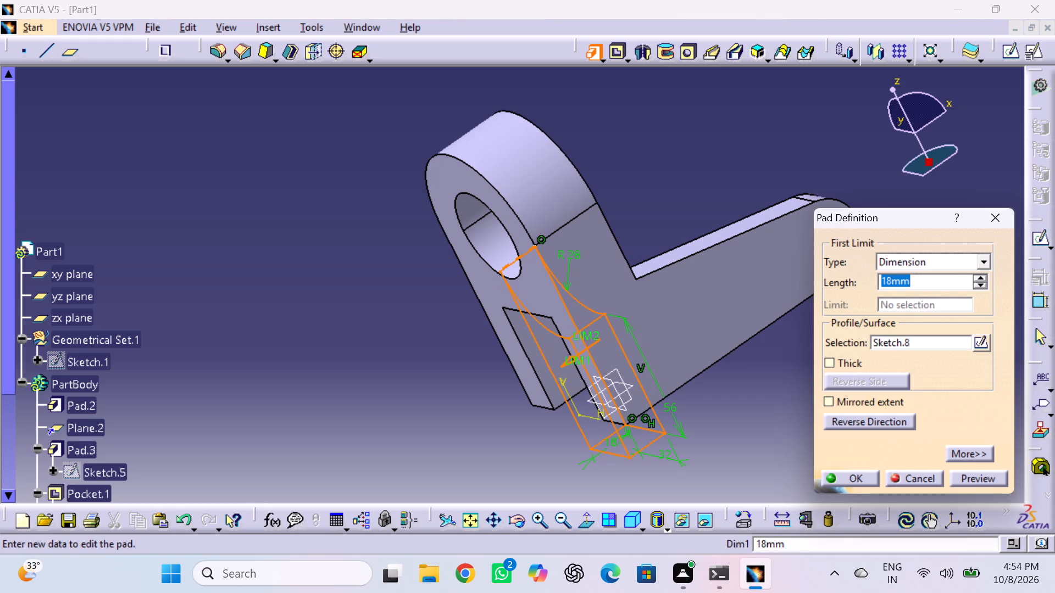
{"action": "left_click", "coordinate": [837, 421]}
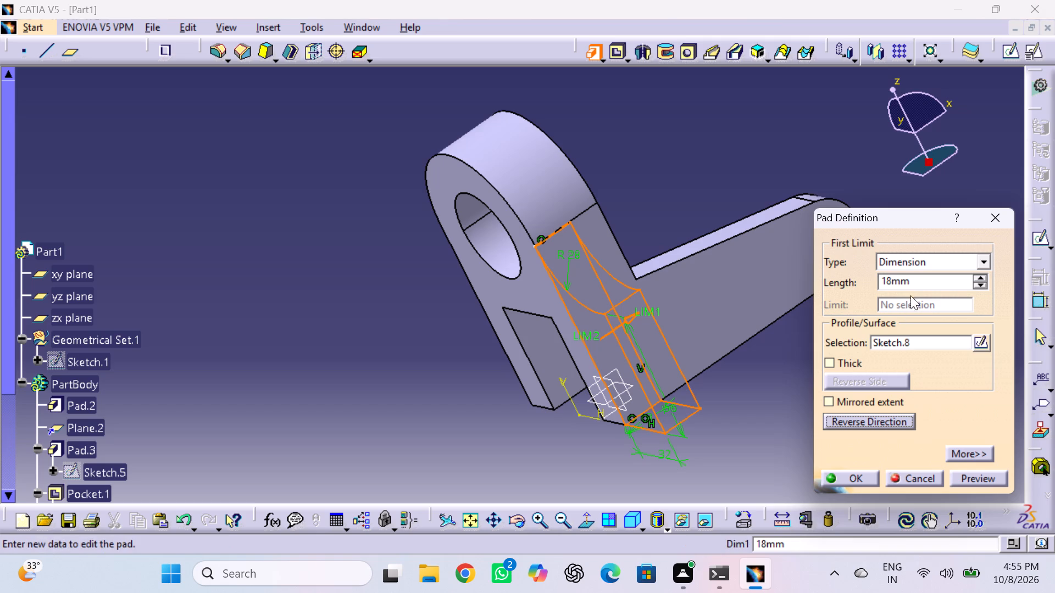
{"action": "double_click", "coordinate": [929, 282]}
{"action": "type", "text": "20"}
{"action": "key", "text": "Return"}
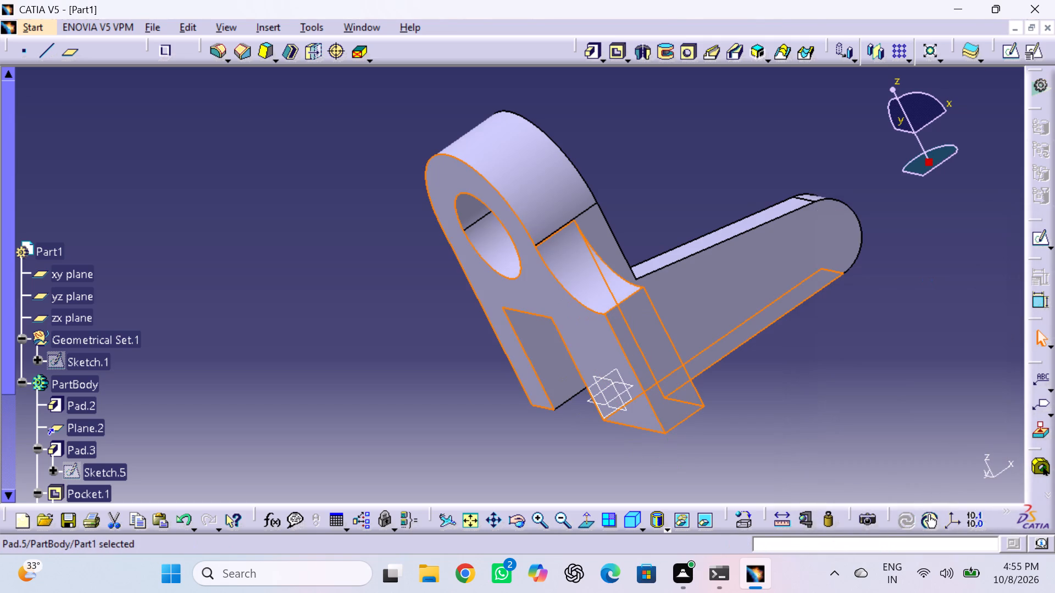
{"action": "left_click", "coordinate": [926, 345]}
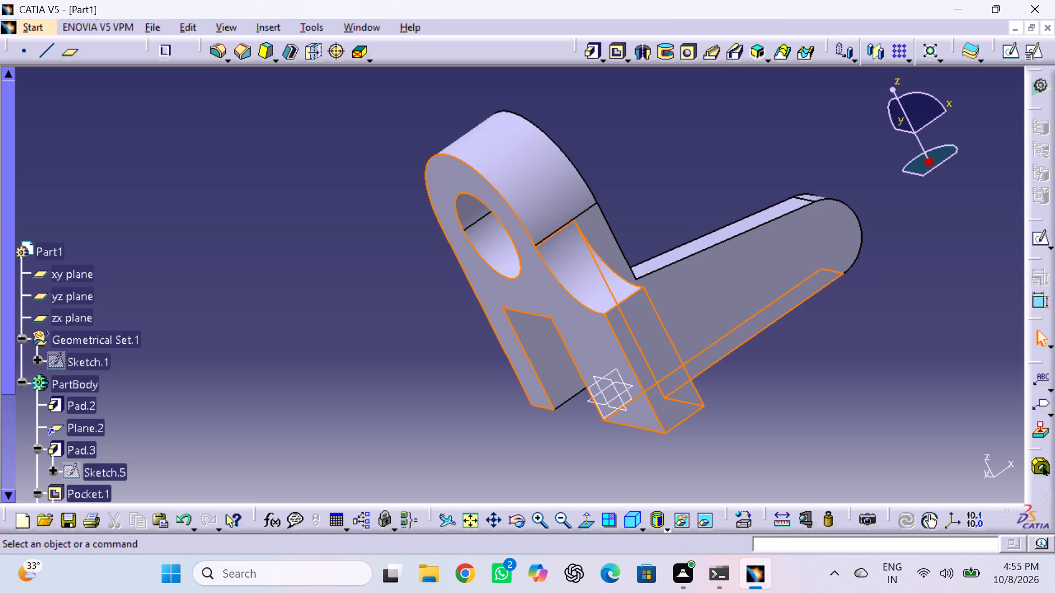
Select the side foot pad and the round-ended arm pad (Pad.5 and Pad.4) together as the features to mirror.
{"action": "left_click", "coordinate": [513, 518]}
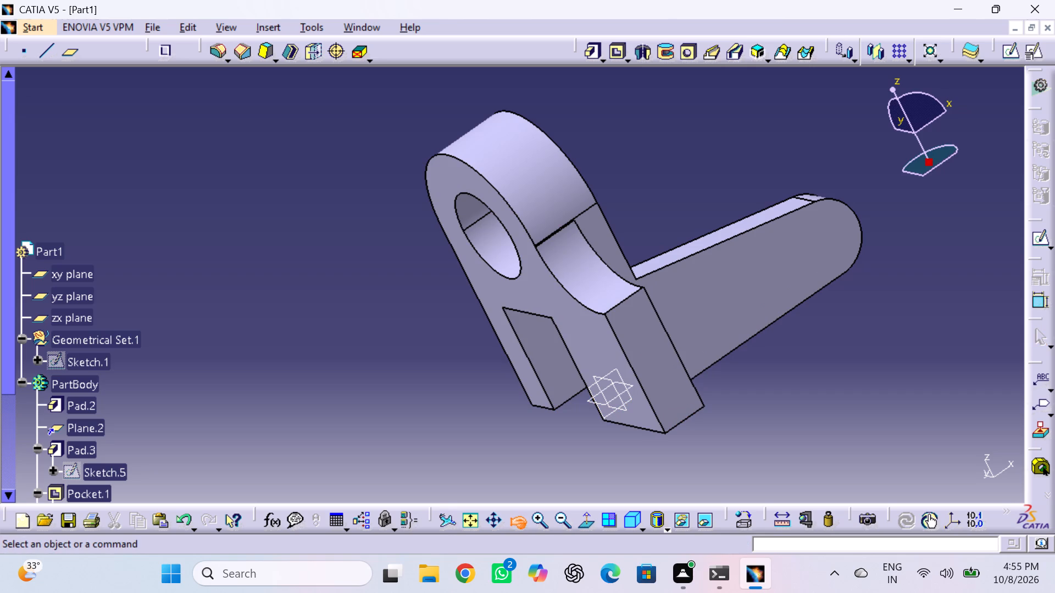
{"action": "left_click_drag", "start_coordinate": [732, 342], "coordinate": [522, 387]}
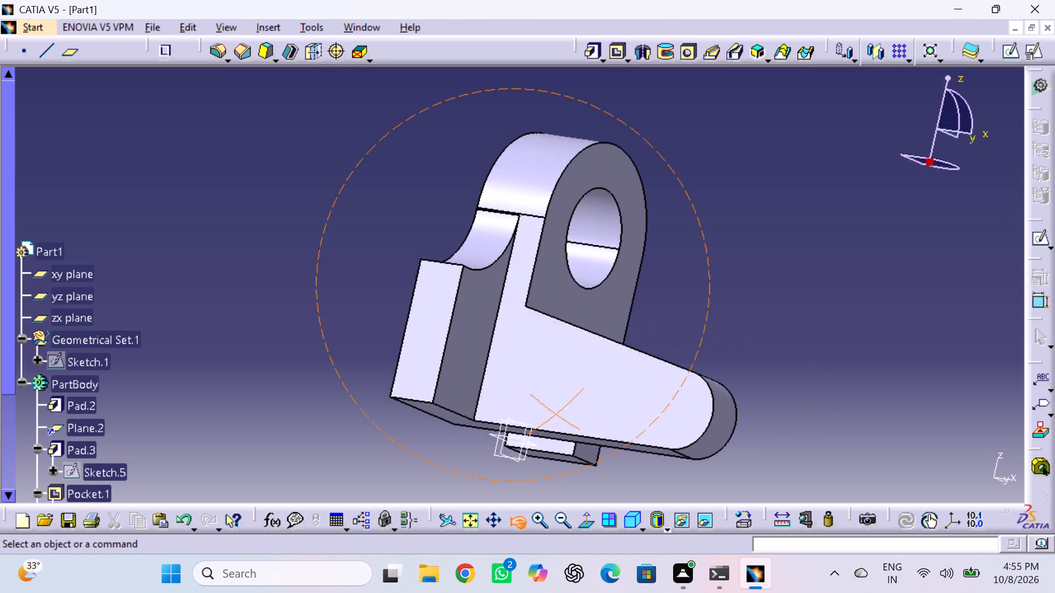
{"action": "left_click_drag", "start_coordinate": [522, 387], "coordinate": [520, 385]}
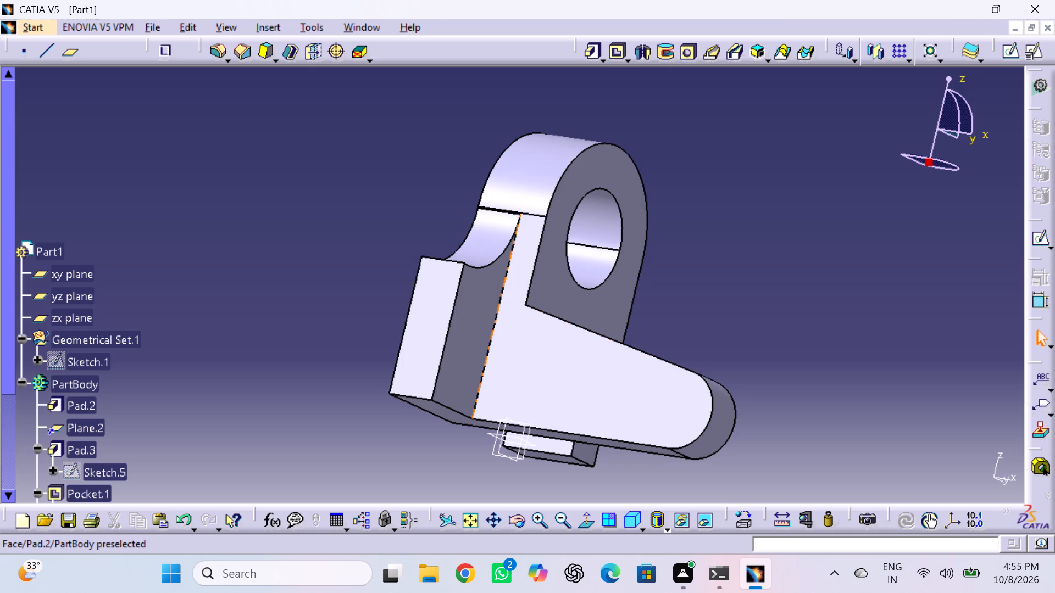
{"action": "scroll", "coordinate": [152, 305], "scroll_direction": "down", "scroll_amount": 6}
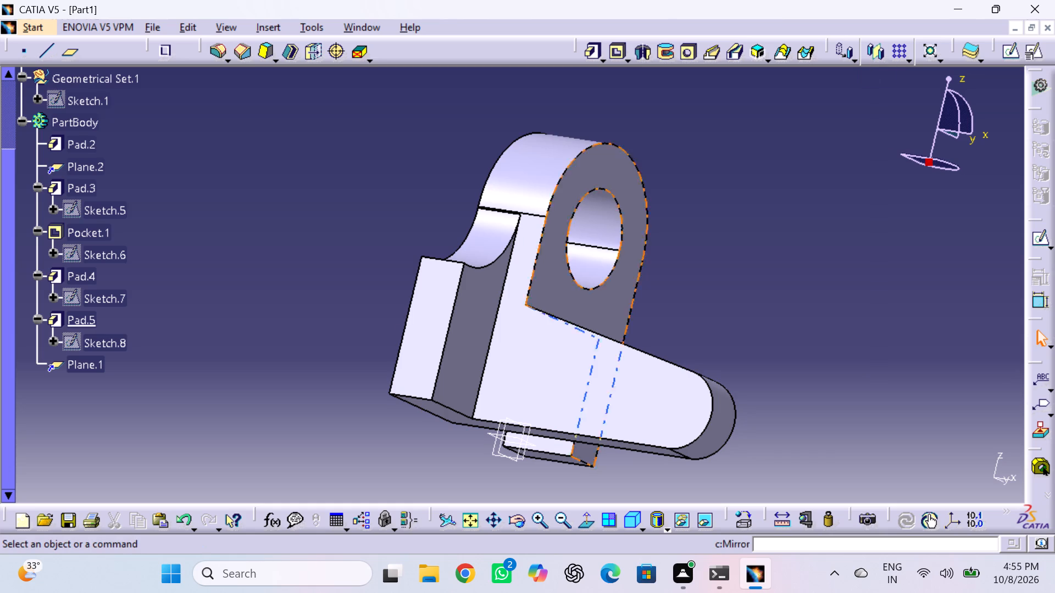
{"action": "left_click", "coordinate": [87, 322]}
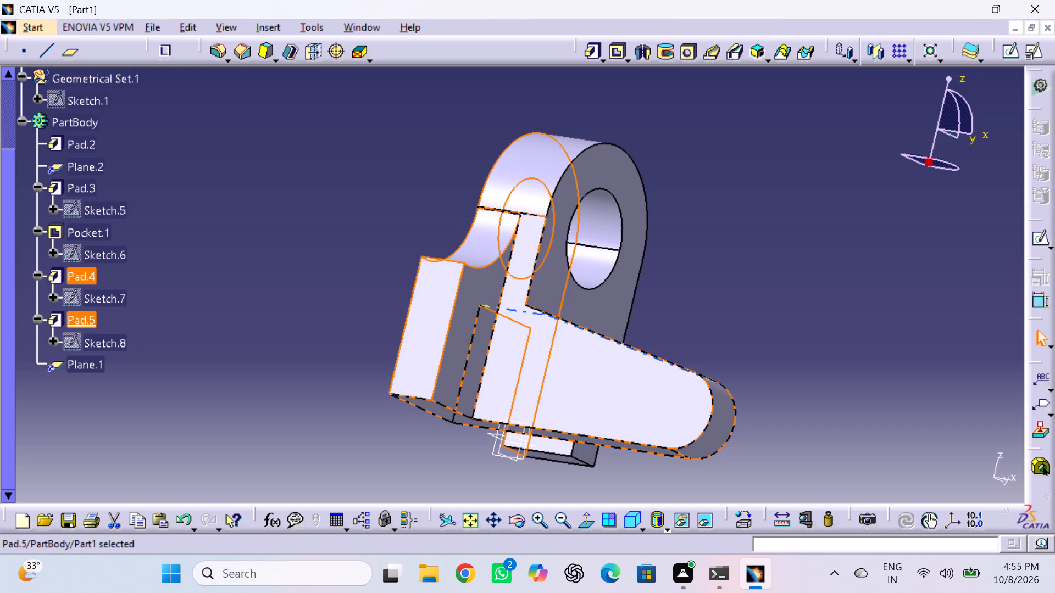
{"action": "left_click", "coordinate": [86, 274], "text": "ctrl"}
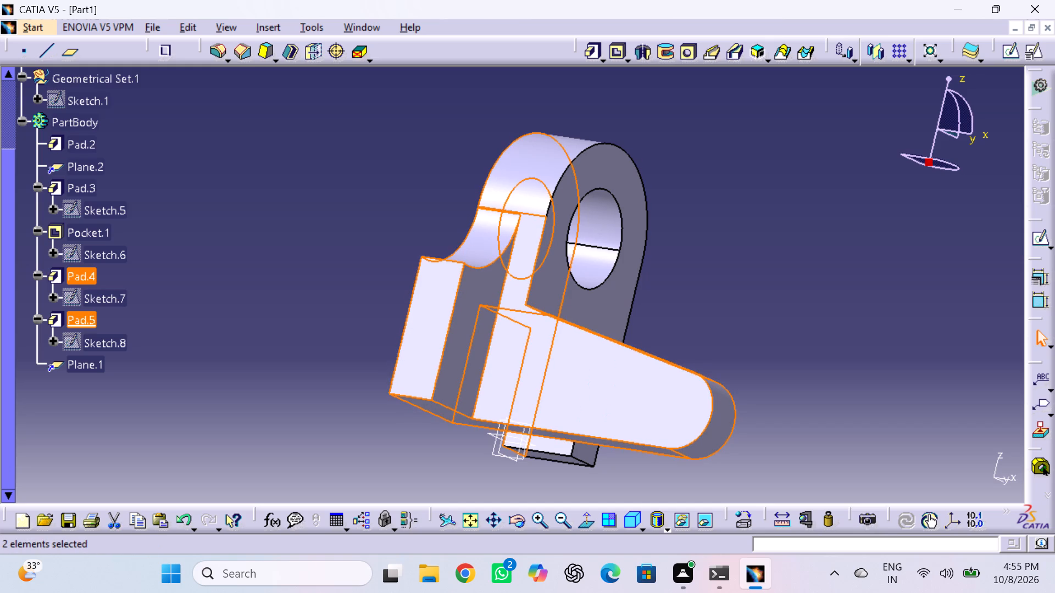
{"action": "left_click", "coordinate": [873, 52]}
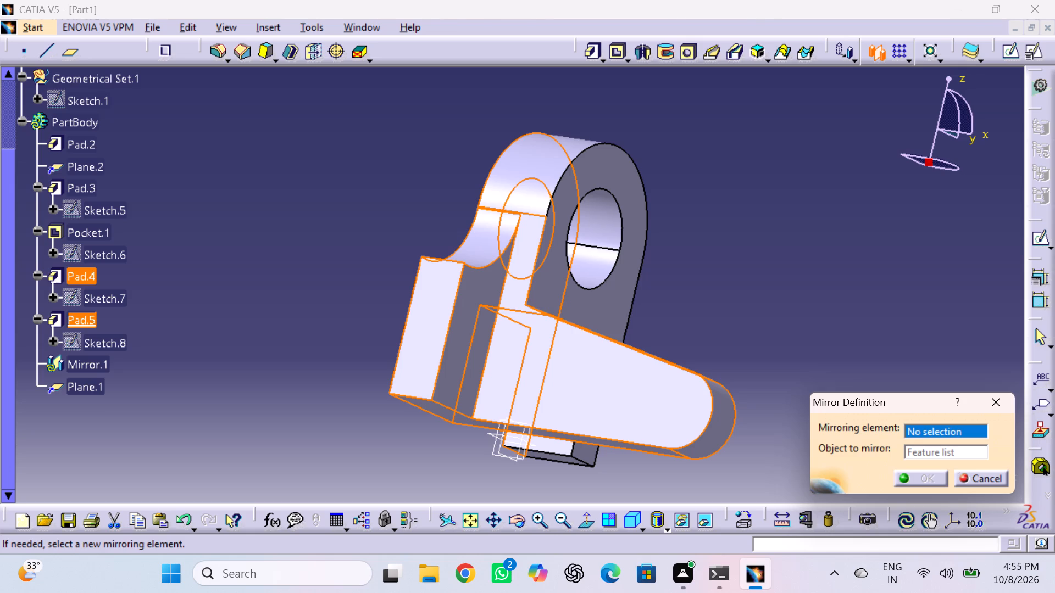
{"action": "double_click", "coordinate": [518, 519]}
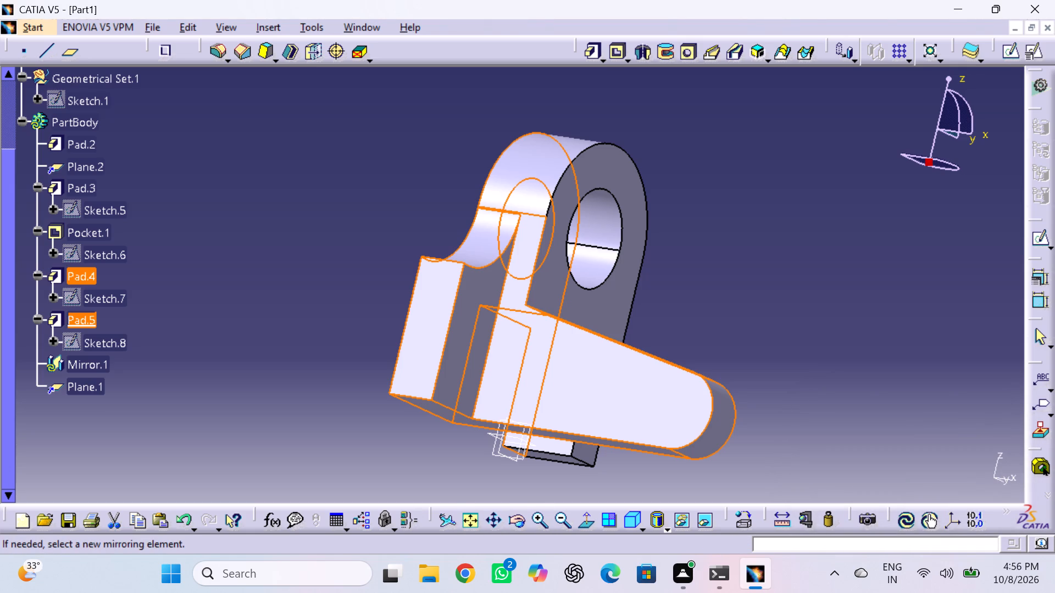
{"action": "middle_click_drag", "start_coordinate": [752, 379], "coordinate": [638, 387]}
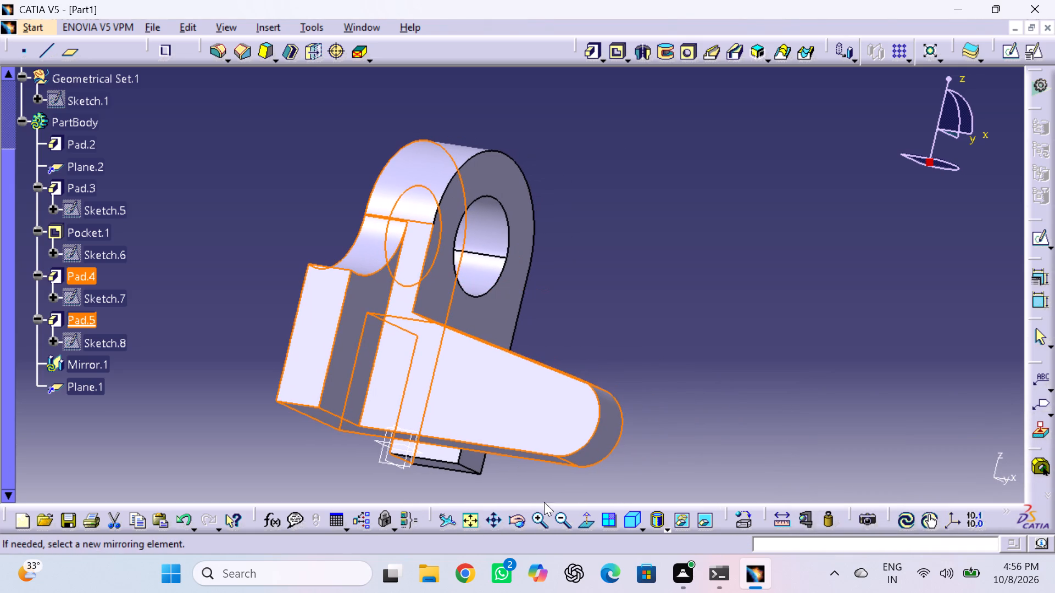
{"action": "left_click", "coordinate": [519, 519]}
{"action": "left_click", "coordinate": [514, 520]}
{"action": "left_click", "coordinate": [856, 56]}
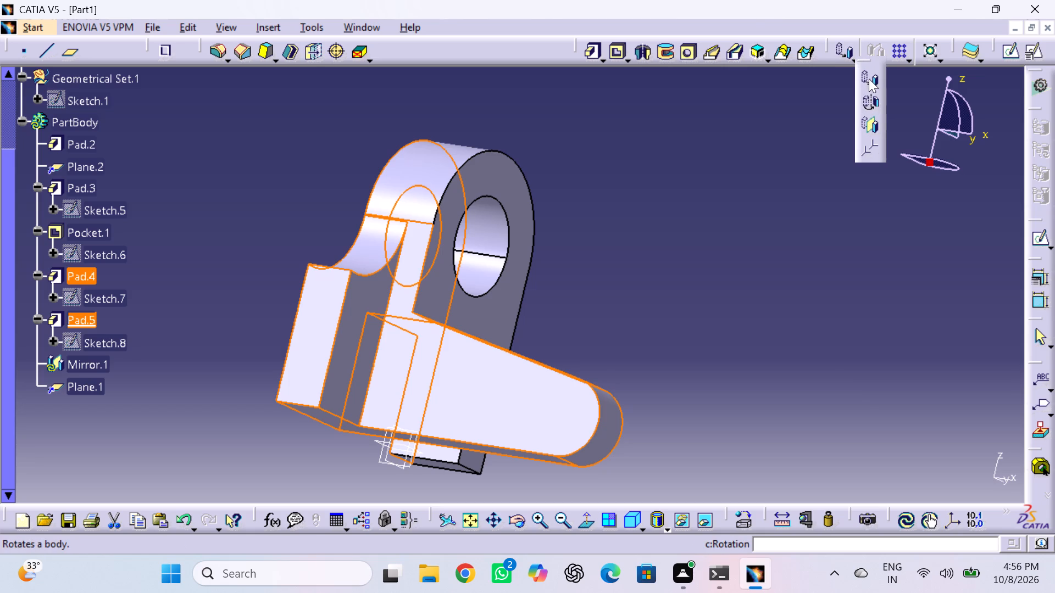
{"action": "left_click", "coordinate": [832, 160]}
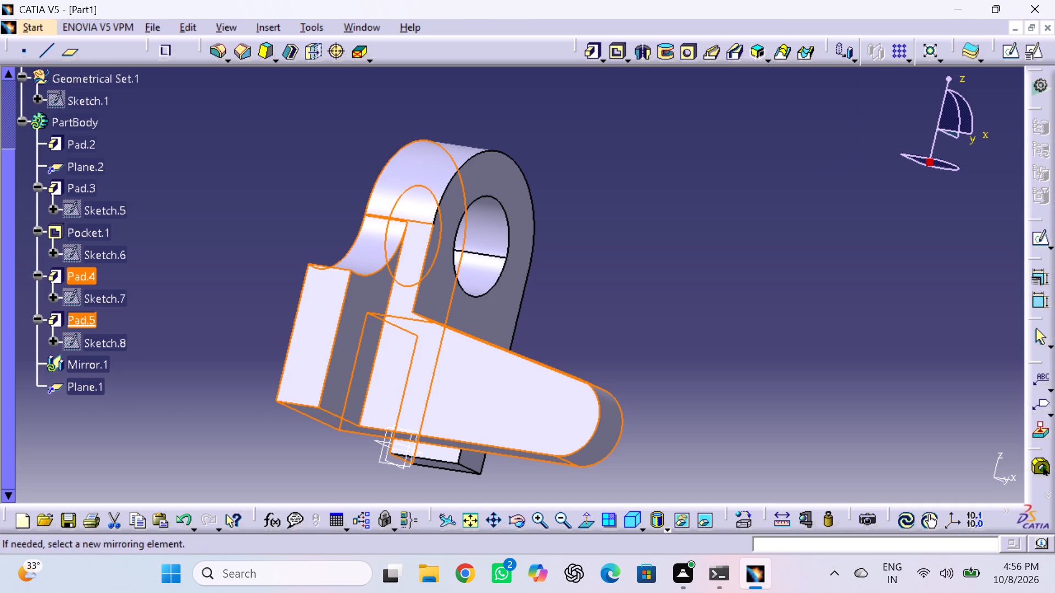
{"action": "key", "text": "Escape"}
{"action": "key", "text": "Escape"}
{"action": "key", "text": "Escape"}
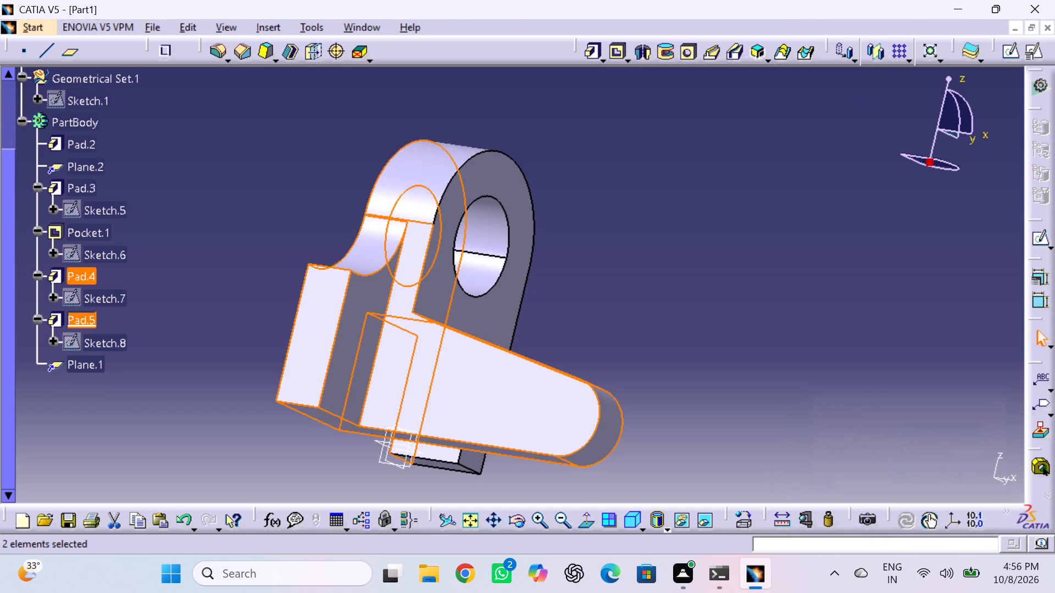
Mirror the selected arm and side foot pads about the zx plane.
{"action": "left_click", "coordinate": [878, 55]}
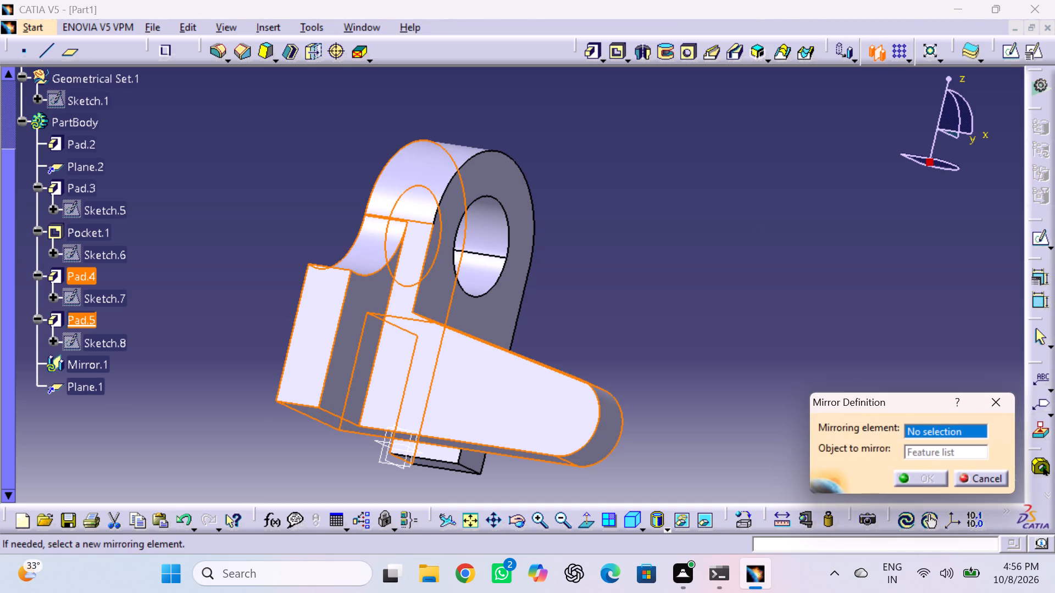
{"action": "left_click", "coordinate": [381, 462]}
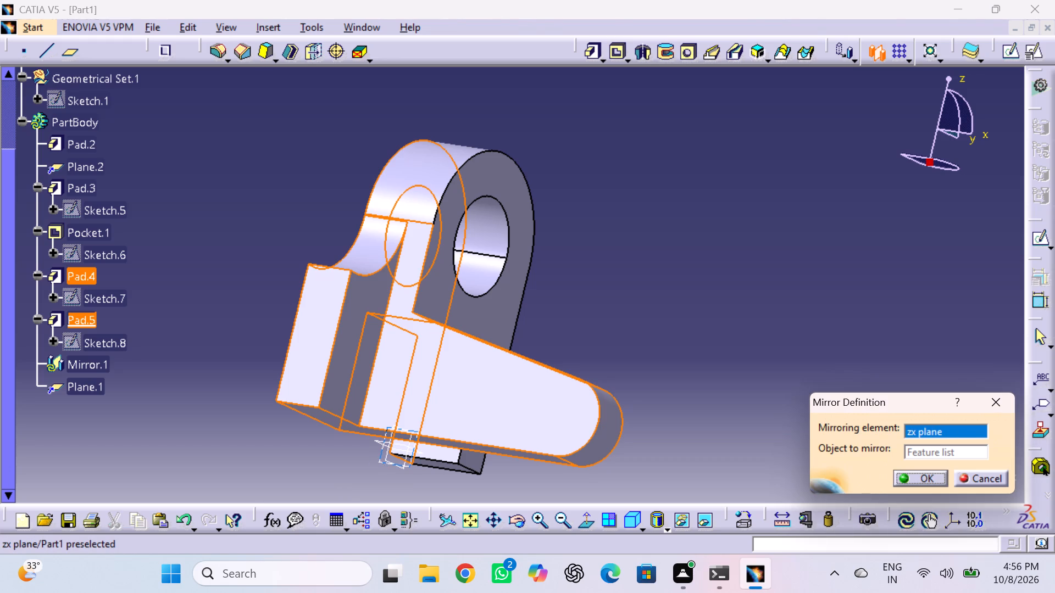
{"action": "left_click", "coordinate": [926, 480]}
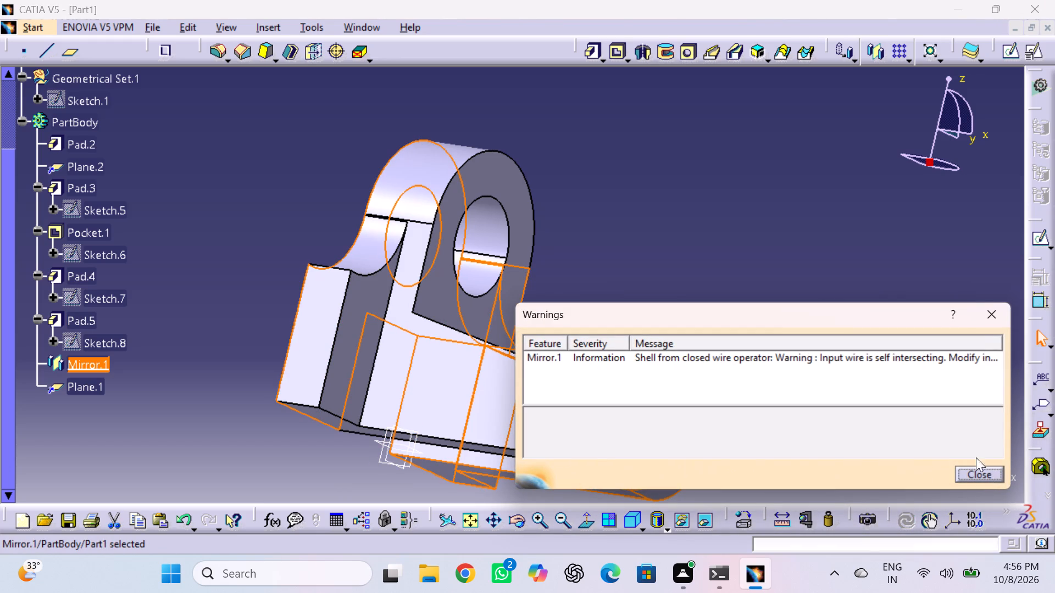
{"action": "left_click", "coordinate": [989, 304]}
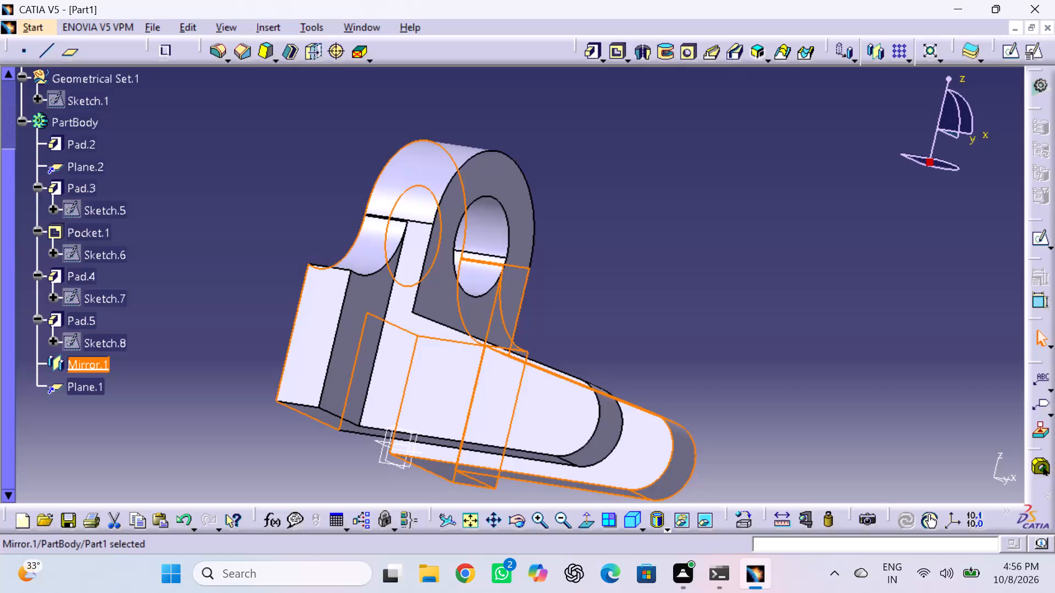
{"action": "left_click", "coordinate": [978, 291]}
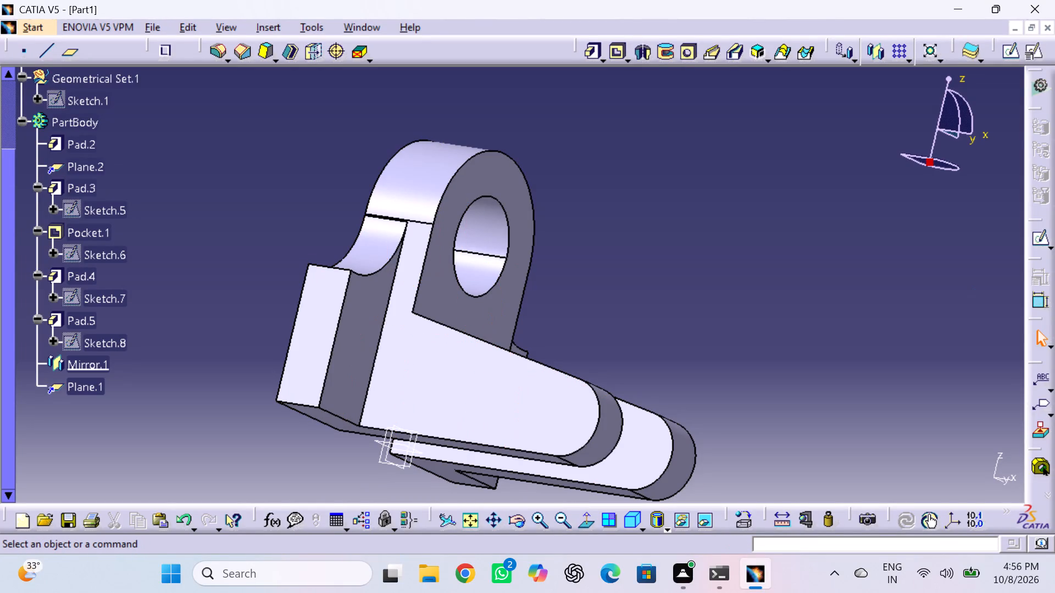
Start a sketch on the original side foot's flat face, on the side where the arm projects.
{"action": "left_click", "coordinate": [518, 519]}
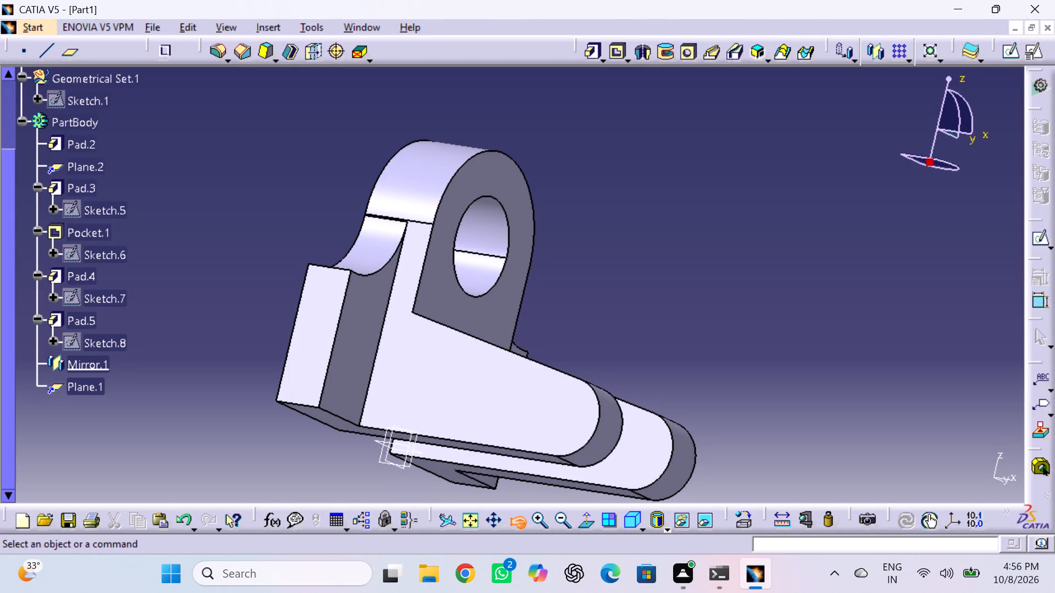
{"action": "left_click_drag", "start_coordinate": [700, 395], "coordinate": [524, 335]}
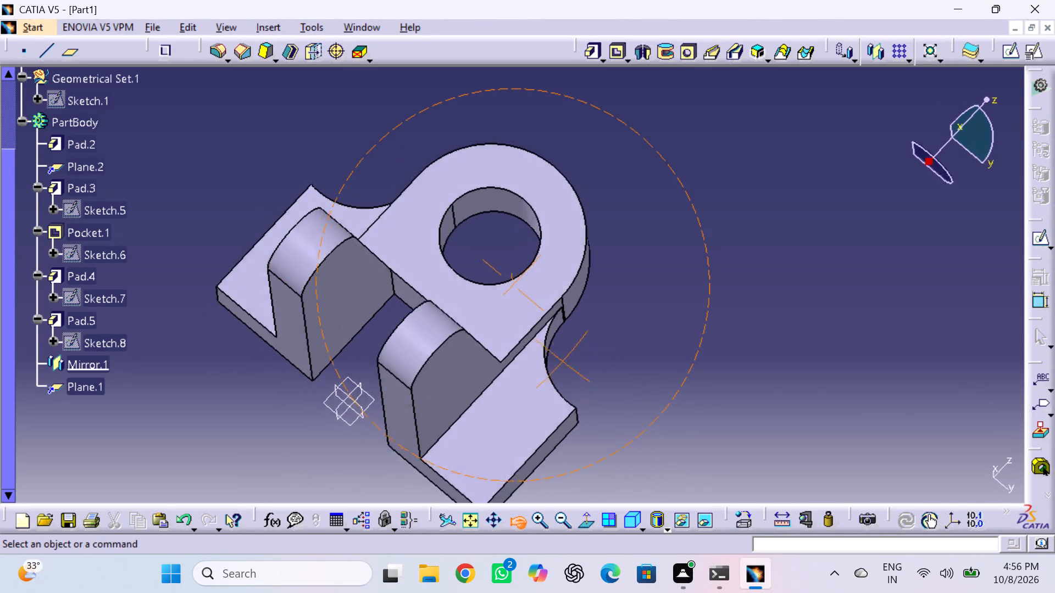
{"action": "left_click_drag", "start_coordinate": [524, 335], "coordinate": [717, 387]}
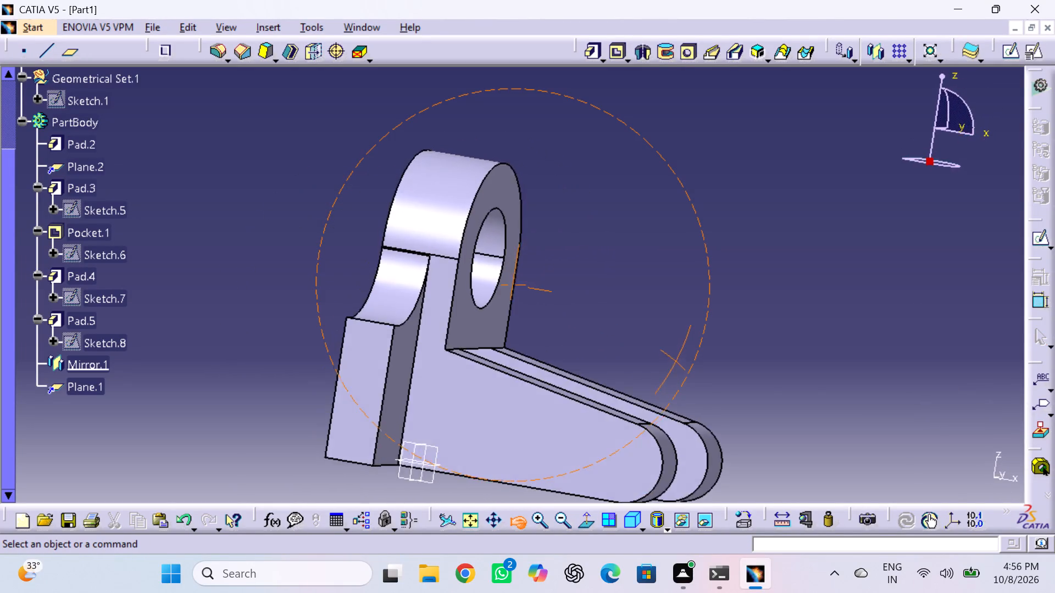
{"action": "left_click_drag", "start_coordinate": [717, 387], "coordinate": [628, 385]}
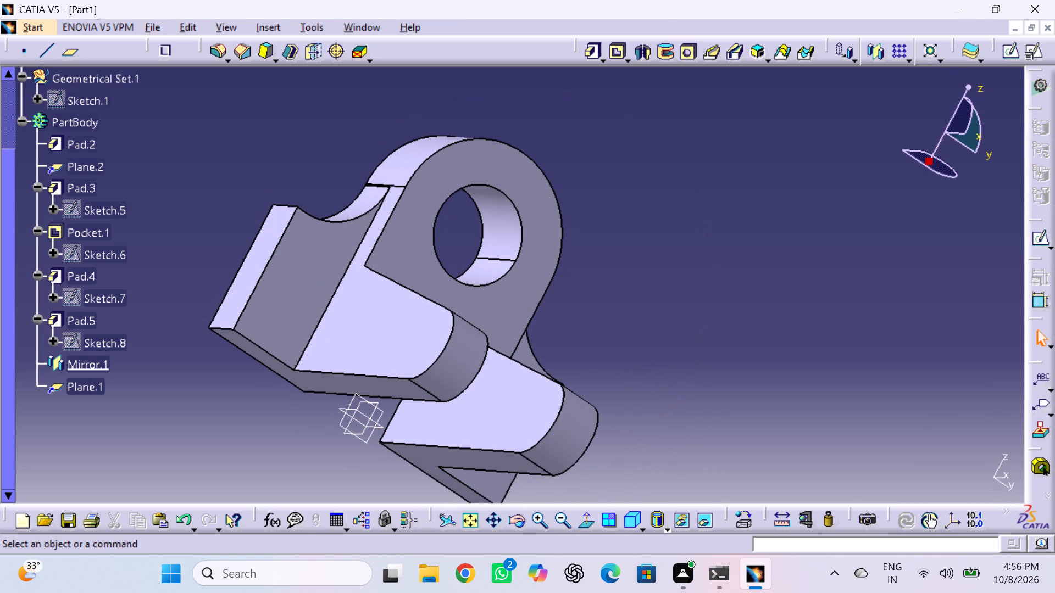
{"action": "double_click", "coordinate": [682, 344]}
{"action": "left_click", "coordinate": [473, 517]}
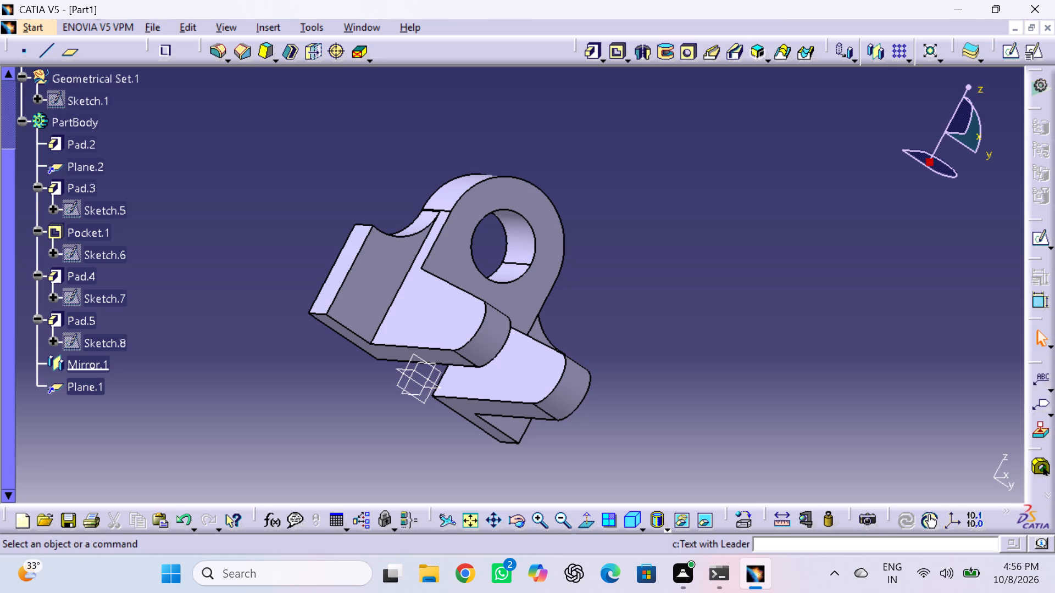
{"action": "left_click", "coordinate": [382, 284]}
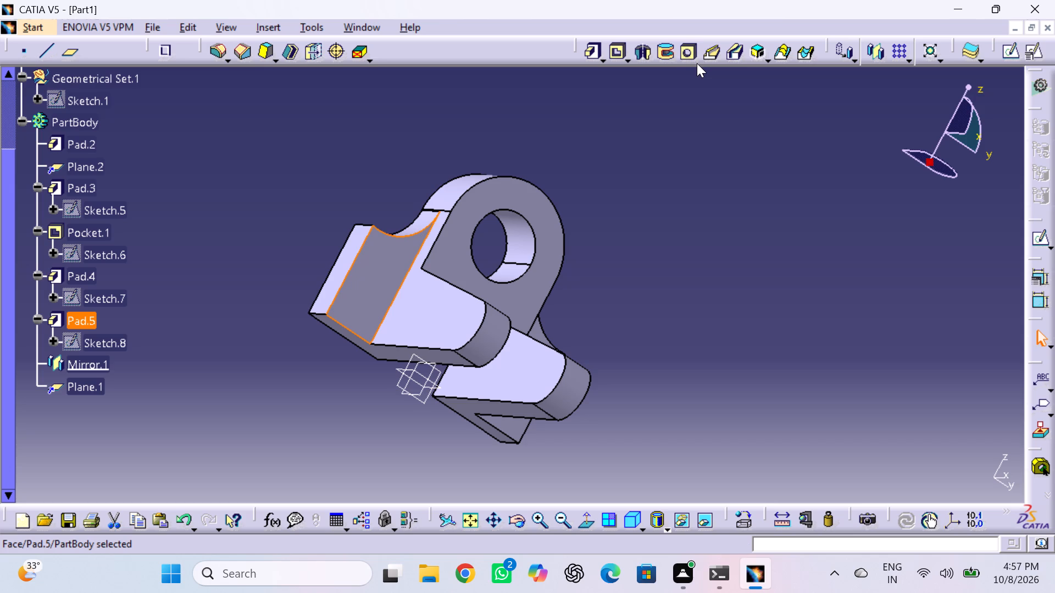
{"action": "left_click", "coordinate": [1014, 50]}
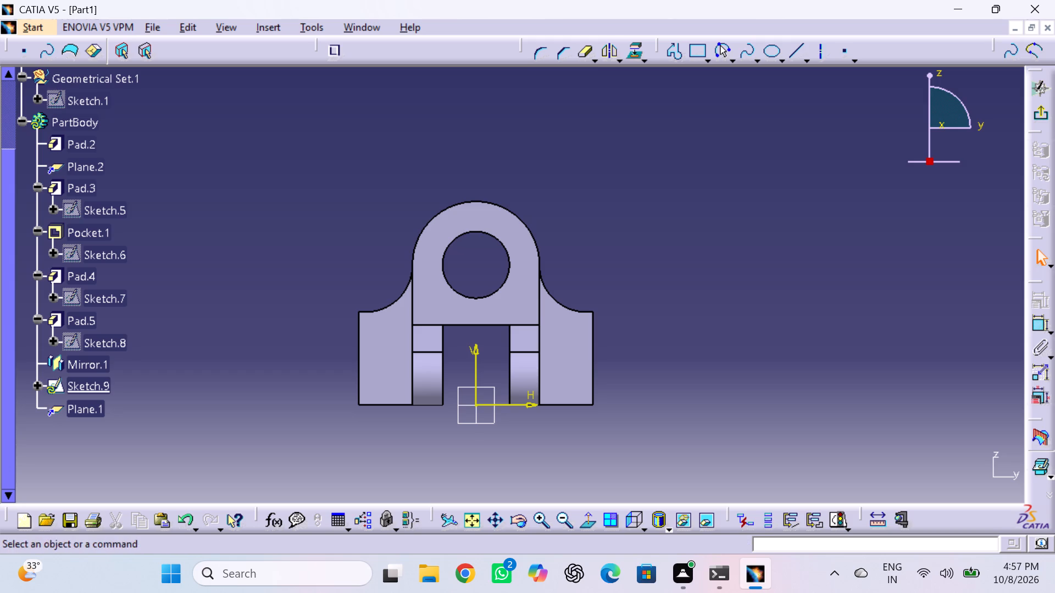
Sketch two small circles on the foot, both about 52 mm from the vertical axis, centred about 39 mm and 12 mm above the horizontal axis.
{"action": "left_click", "coordinate": [733, 57]}
{"action": "left_click", "coordinate": [745, 80]}
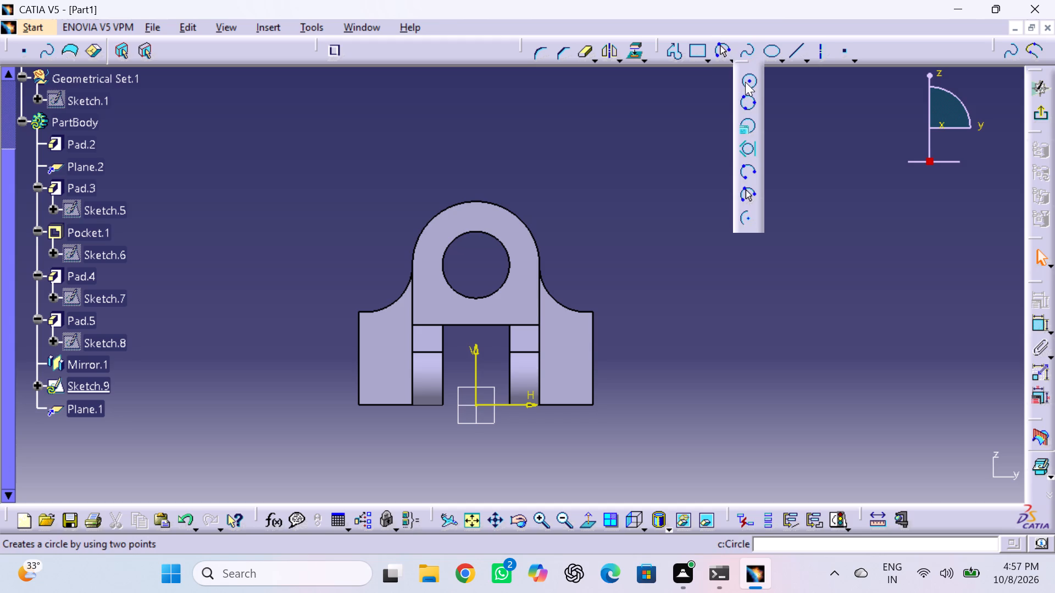
{"action": "left_click", "coordinate": [388, 339]}
{"action": "left_click", "coordinate": [392, 350]}
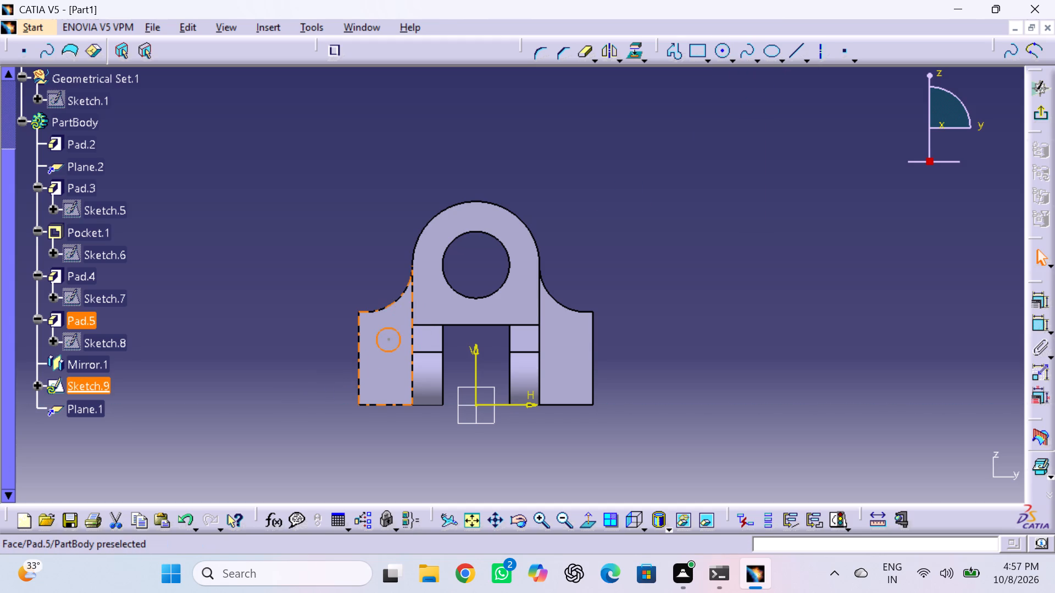
{"action": "left_click", "coordinate": [719, 49]}
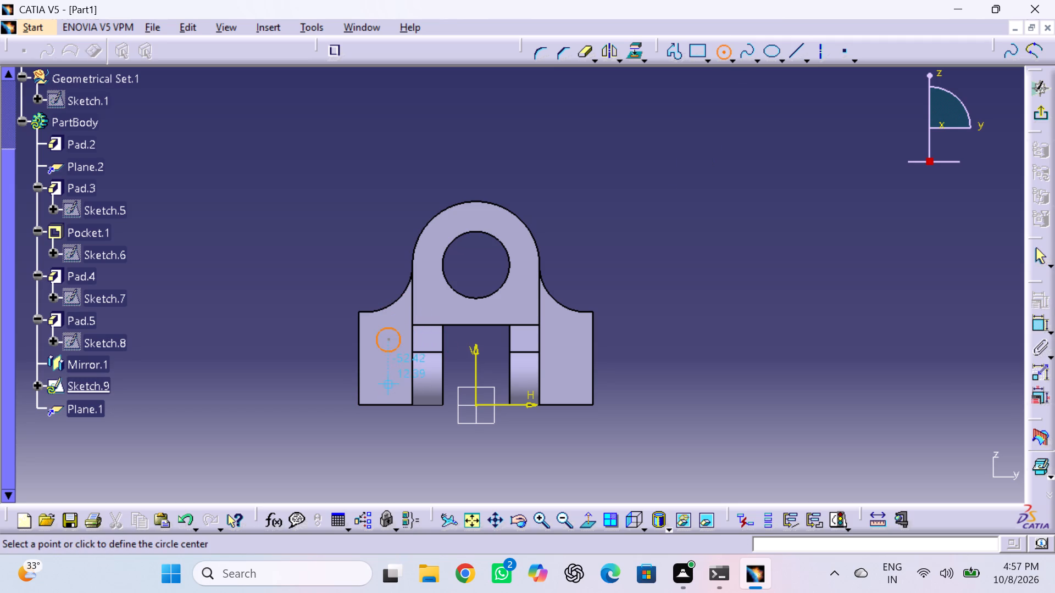
{"action": "left_click", "coordinate": [386, 383]}
{"action": "left_click", "coordinate": [396, 396]}
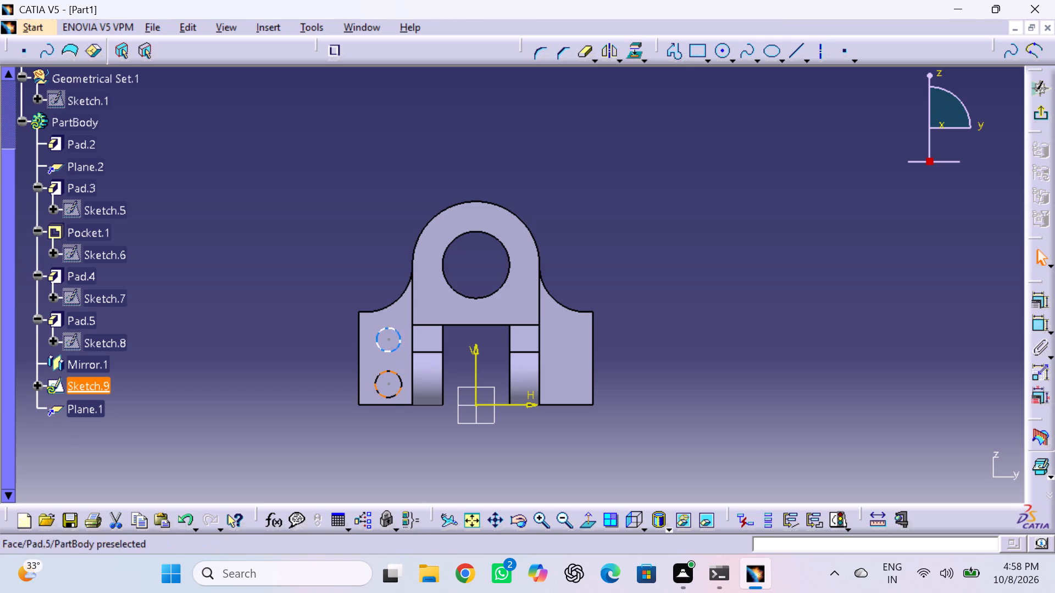
{"action": "left_click", "coordinate": [285, 184]}
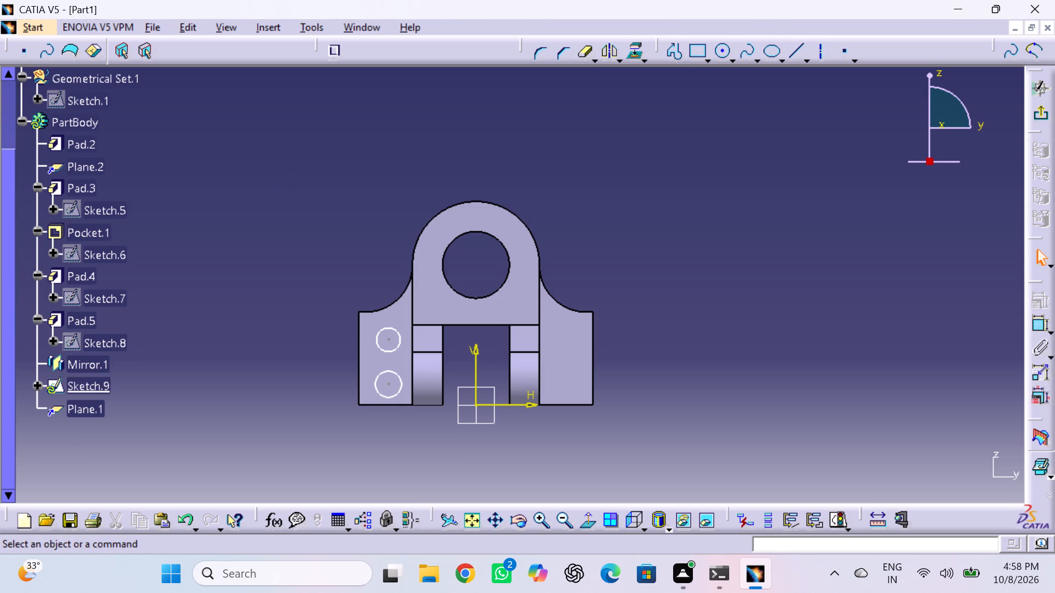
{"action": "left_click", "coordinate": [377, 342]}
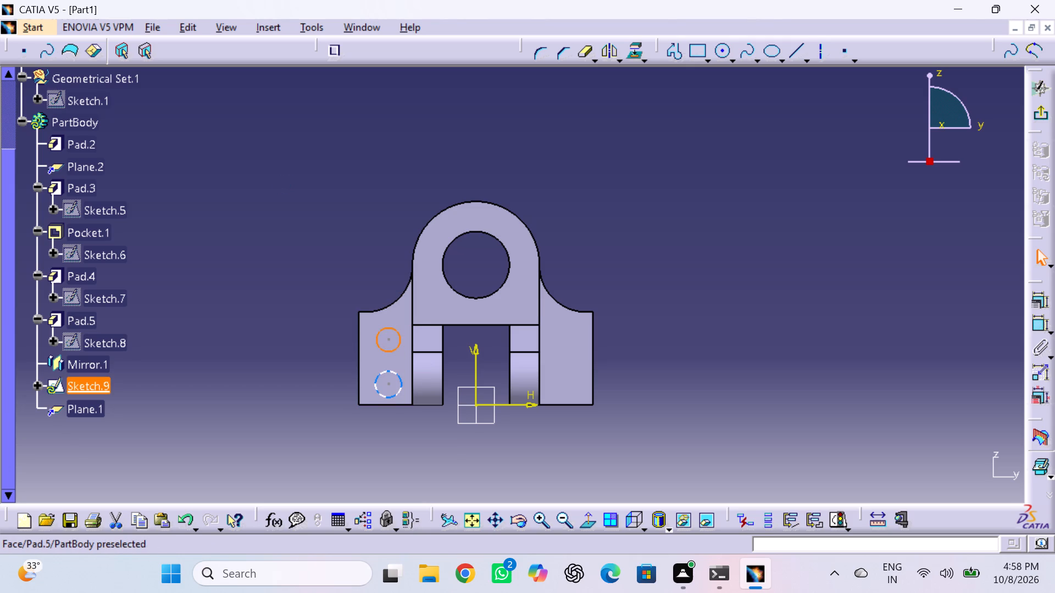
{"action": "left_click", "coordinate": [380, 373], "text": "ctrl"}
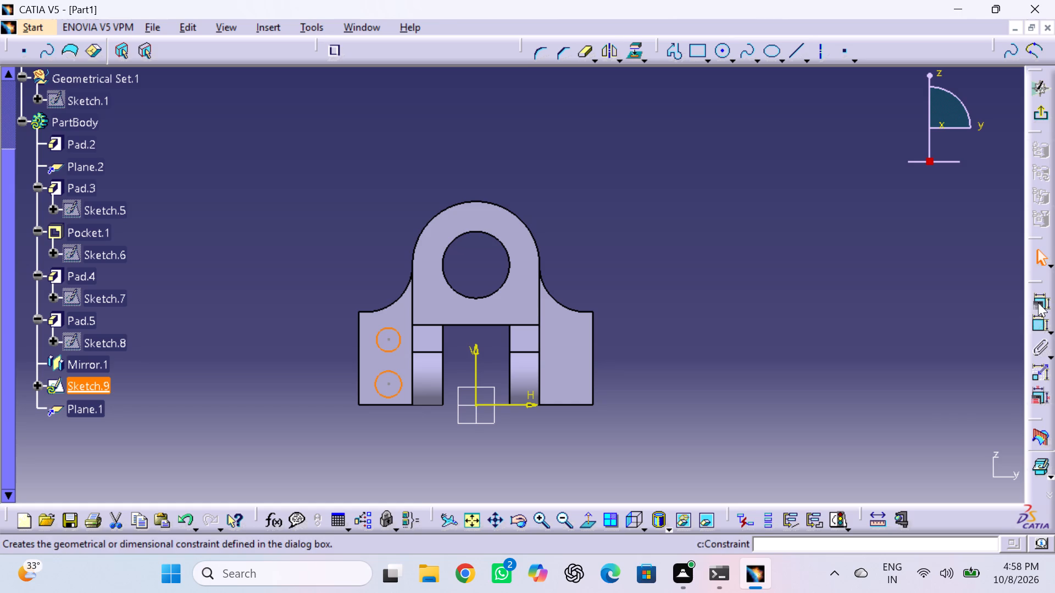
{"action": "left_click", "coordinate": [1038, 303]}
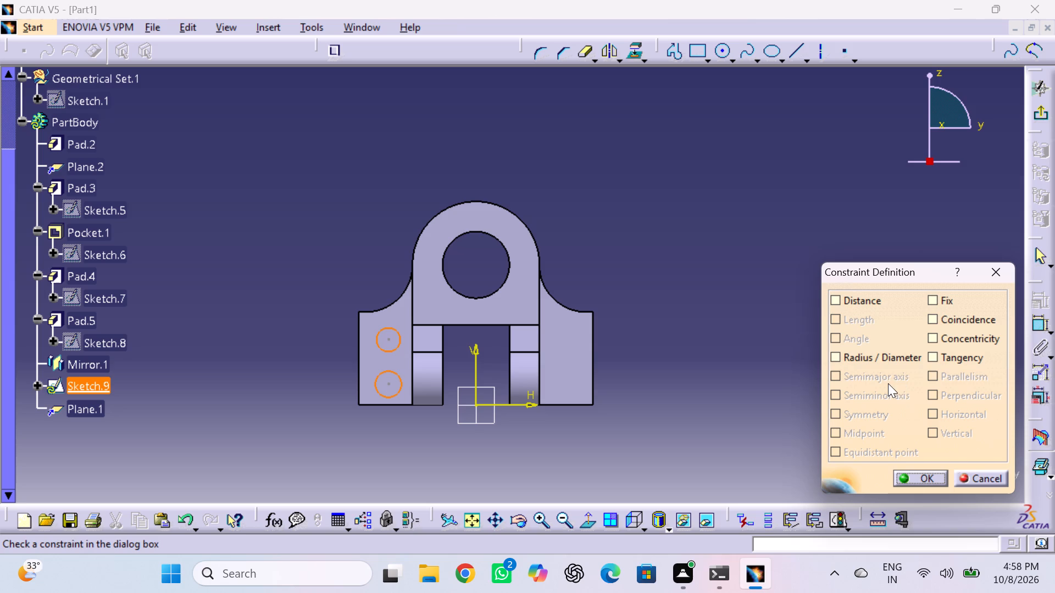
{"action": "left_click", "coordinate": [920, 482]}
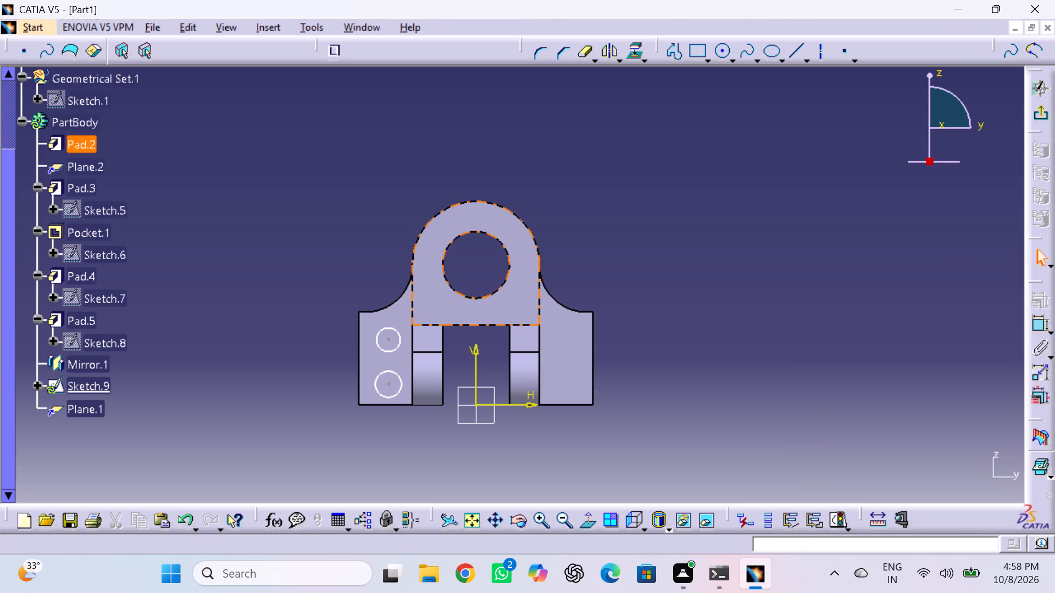
Dimension the diameter of the upper small circle on the side foot.
{"action": "left_click", "coordinate": [1041, 323]}
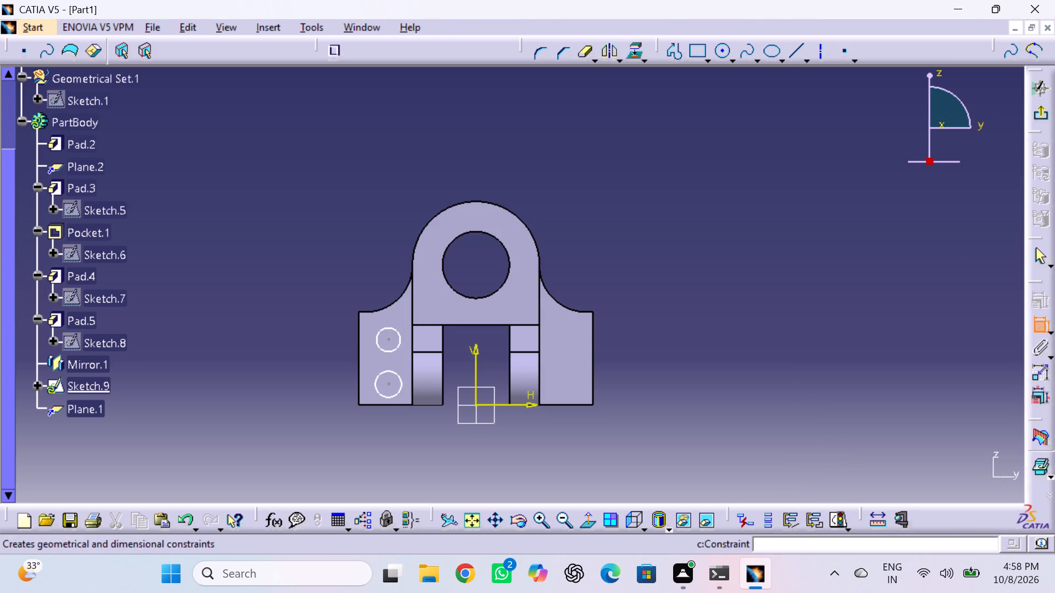
{"action": "left_click", "coordinate": [400, 335]}
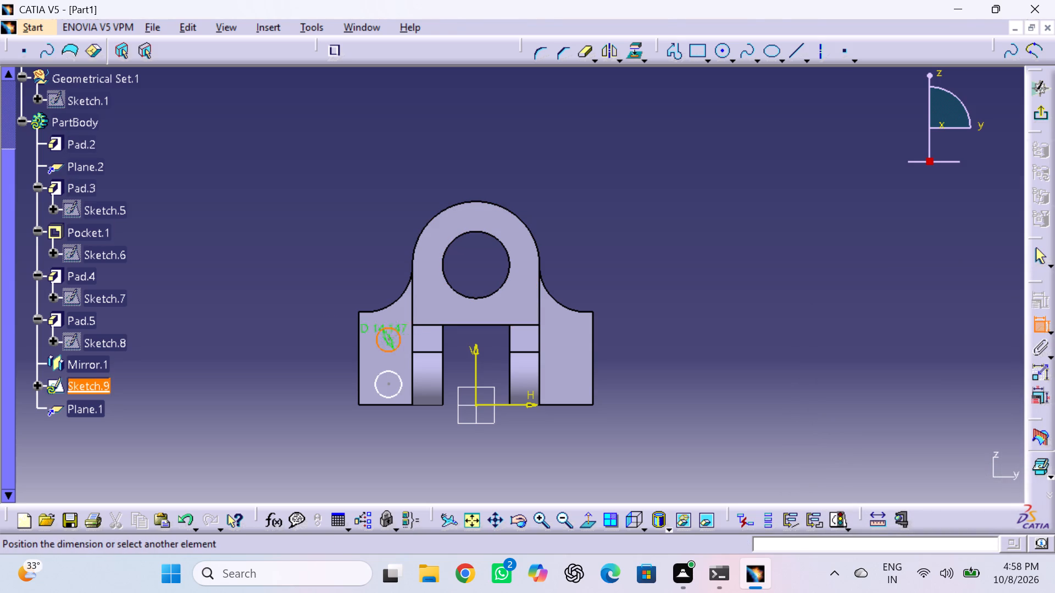
{"action": "double_click", "coordinate": [317, 343]}
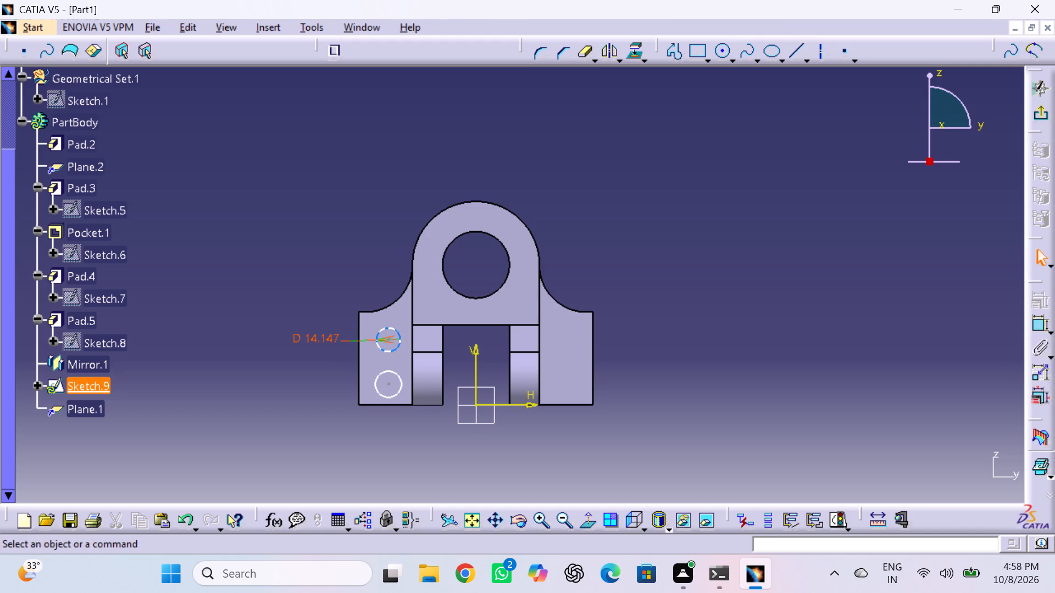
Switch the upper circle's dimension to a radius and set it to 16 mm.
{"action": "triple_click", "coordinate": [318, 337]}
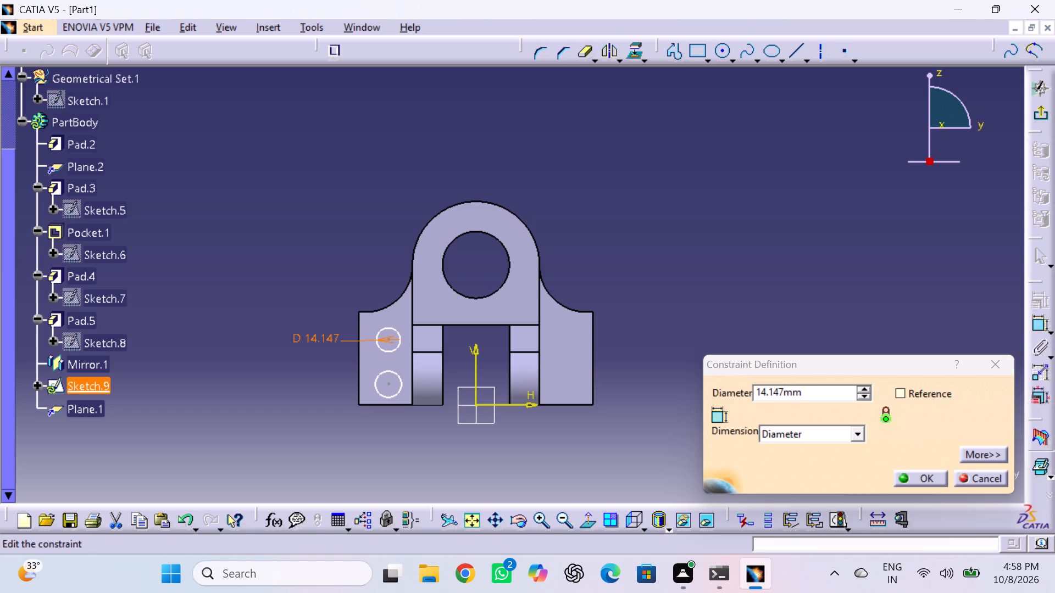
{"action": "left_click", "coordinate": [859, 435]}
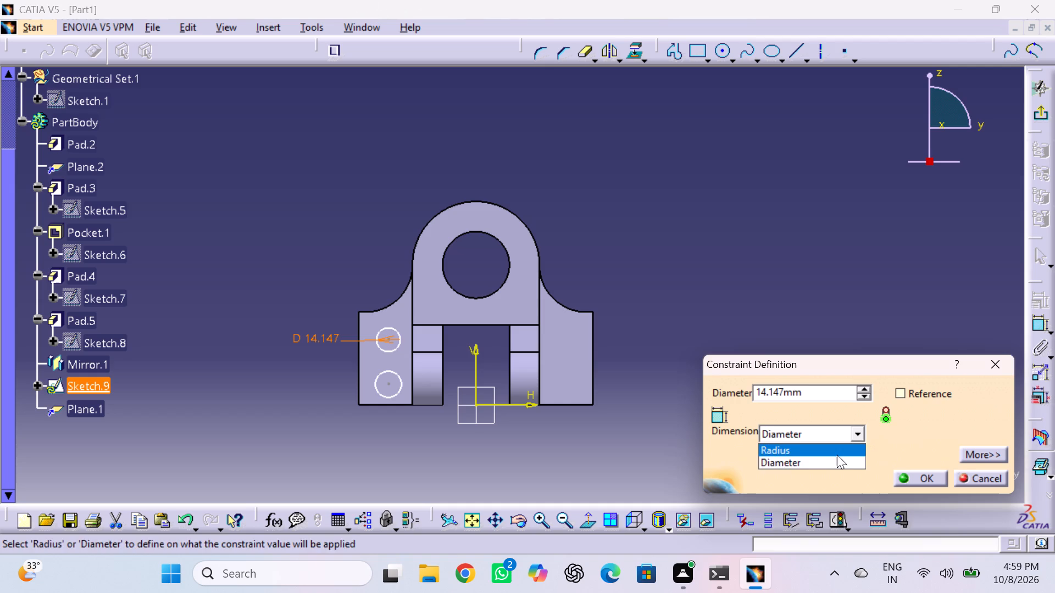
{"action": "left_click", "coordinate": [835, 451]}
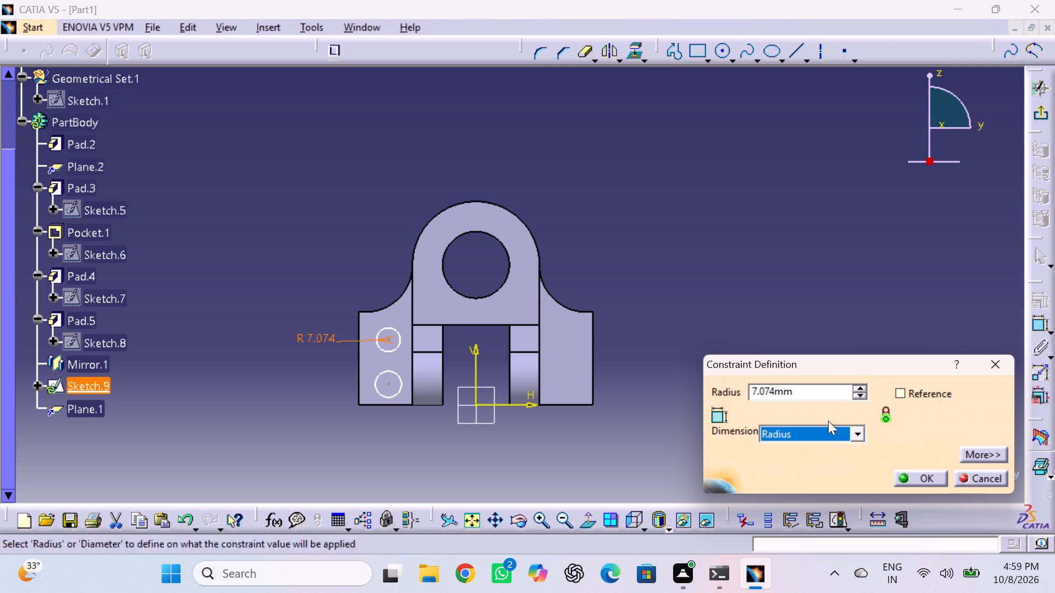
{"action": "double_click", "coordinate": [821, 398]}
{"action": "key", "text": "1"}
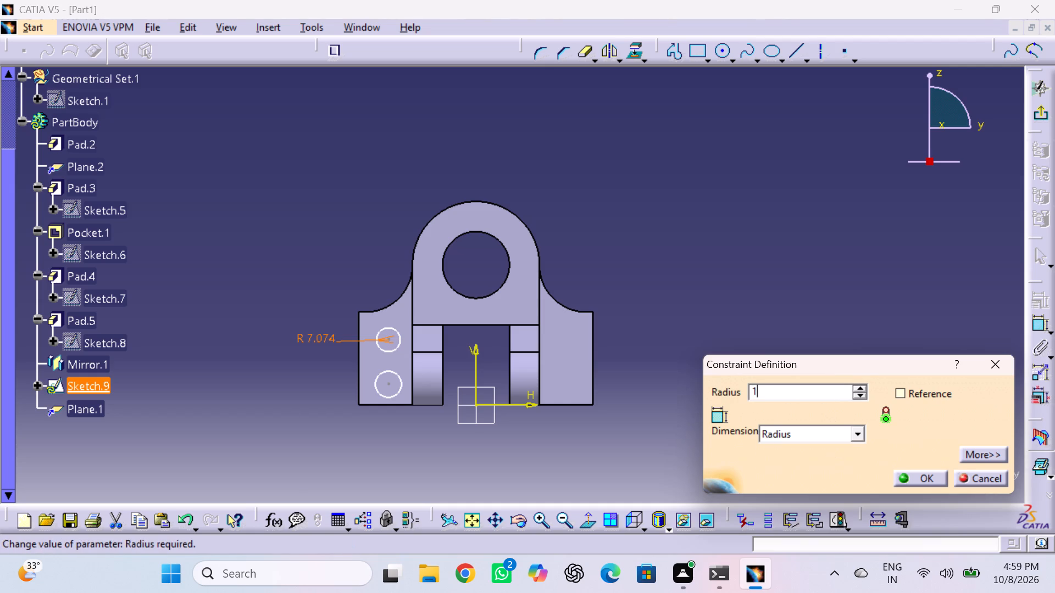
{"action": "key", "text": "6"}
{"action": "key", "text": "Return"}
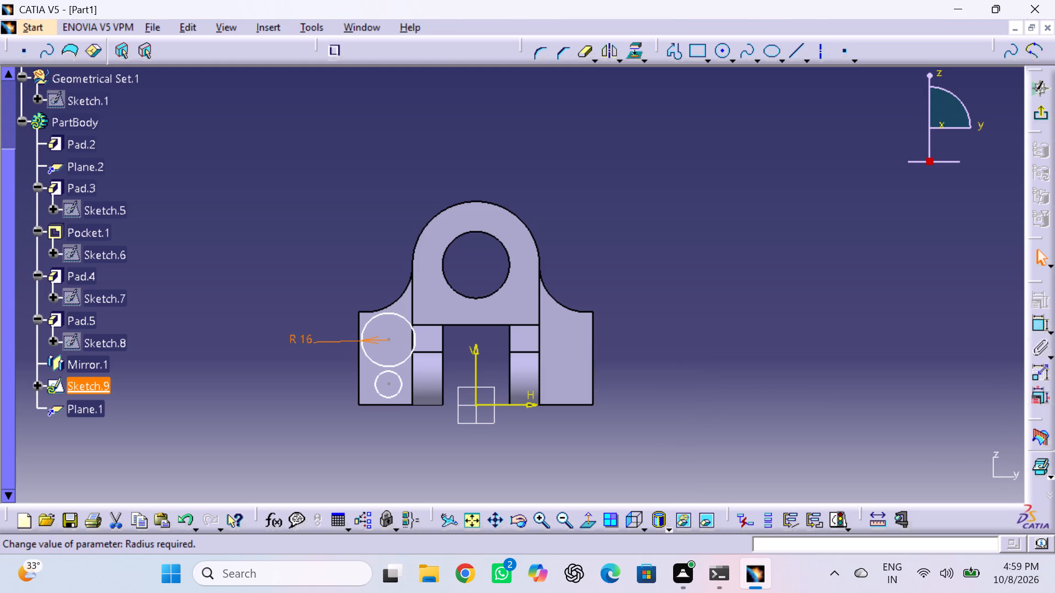
Switch the upper circle's dimension to a diameter and set it to 16 mm.
{"action": "double_click", "coordinate": [305, 337]}
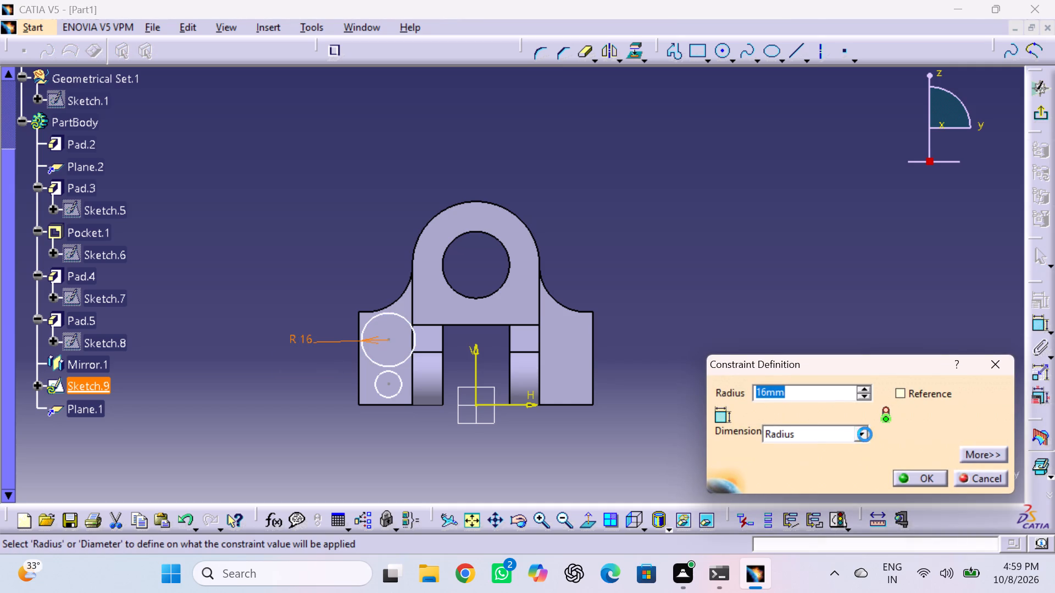
{"action": "left_click", "coordinate": [865, 434]}
{"action": "left_click", "coordinate": [846, 462]}
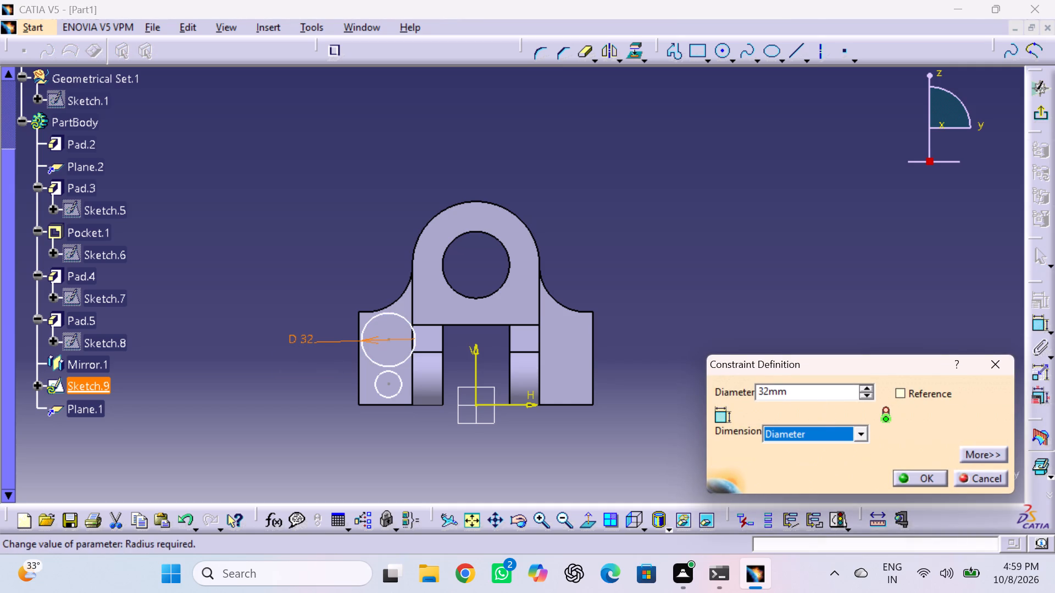
{"action": "double_click", "coordinate": [821, 393]}
{"action": "key", "text": "1"}
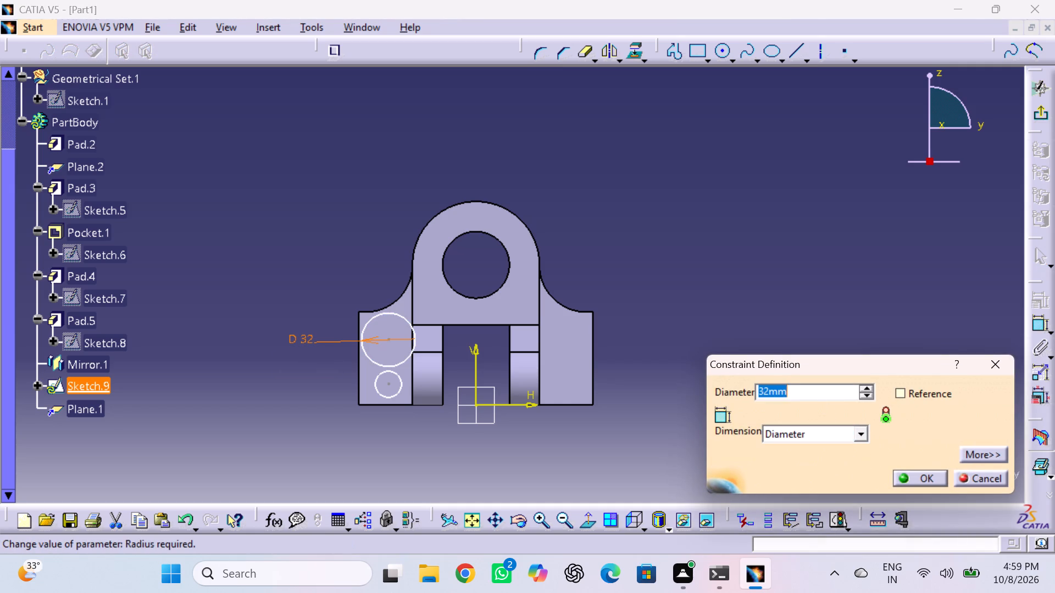
{"action": "key", "text": "6"}
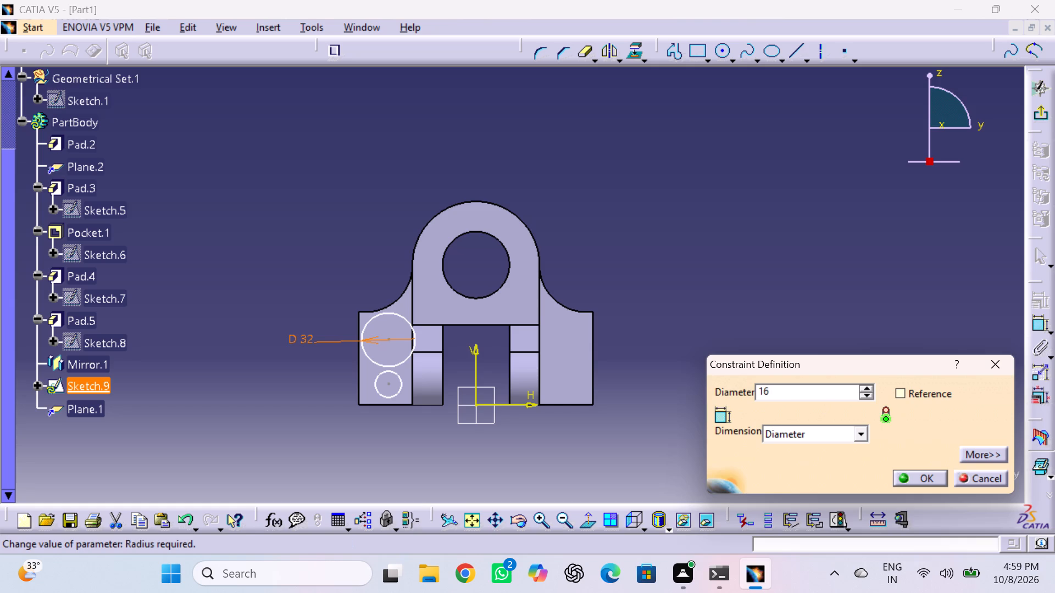
{"action": "key", "text": "Return"}
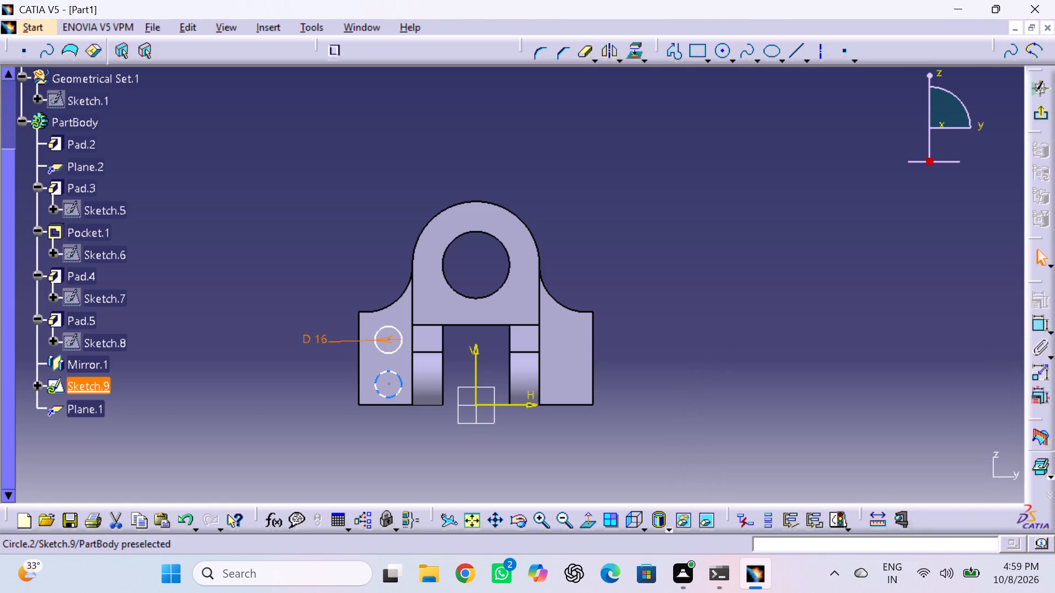
Dimension the lower circle on the foot with a diameter of 16 mm.
{"action": "double_click", "coordinate": [1043, 325]}
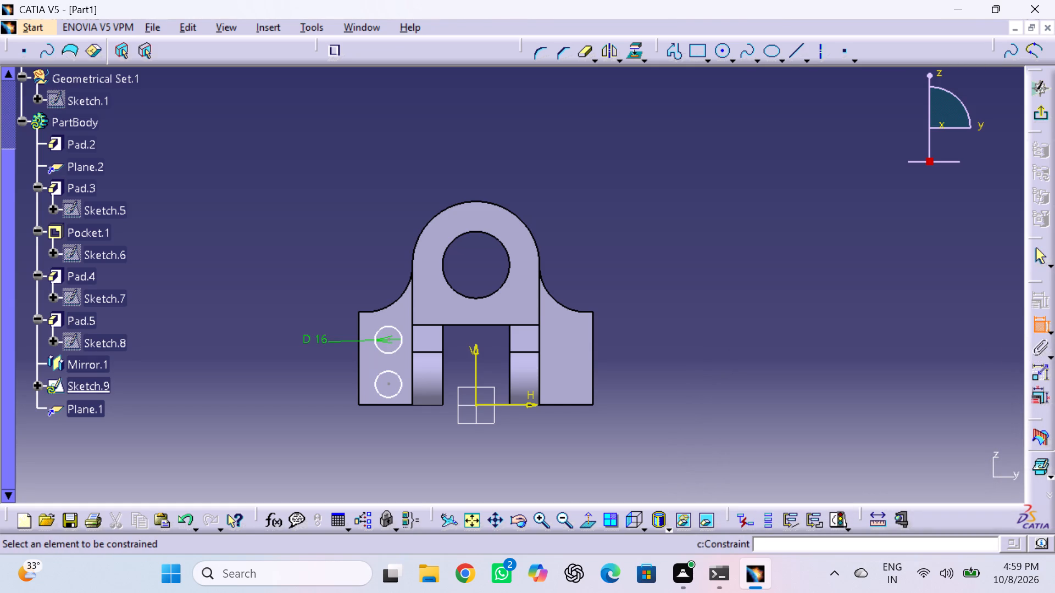
{"action": "left_click", "coordinate": [379, 393]}
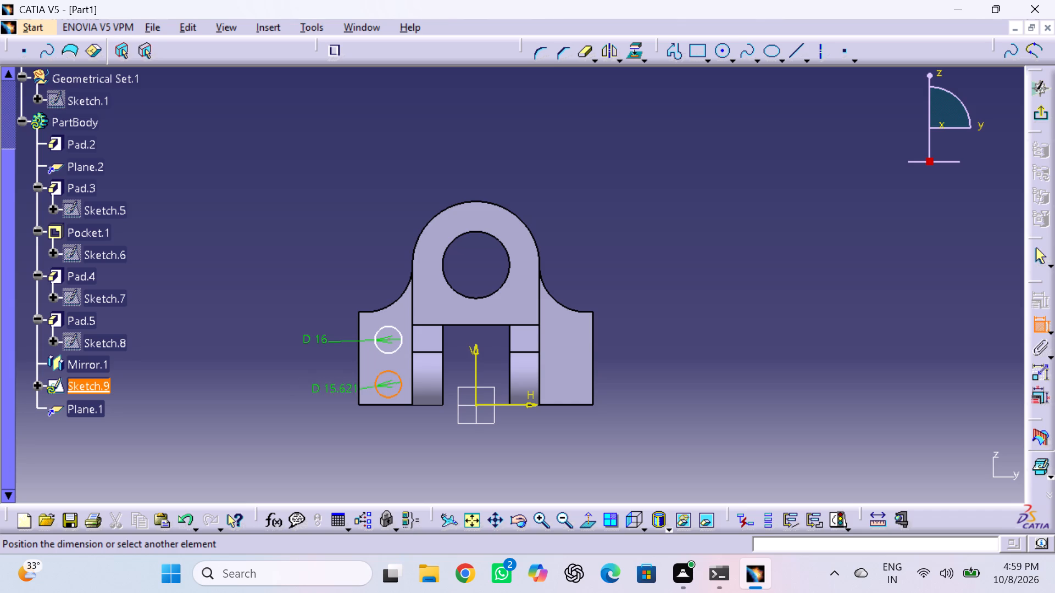
{"action": "left_click", "coordinate": [313, 386]}
{"action": "double_click", "coordinate": [314, 380]}
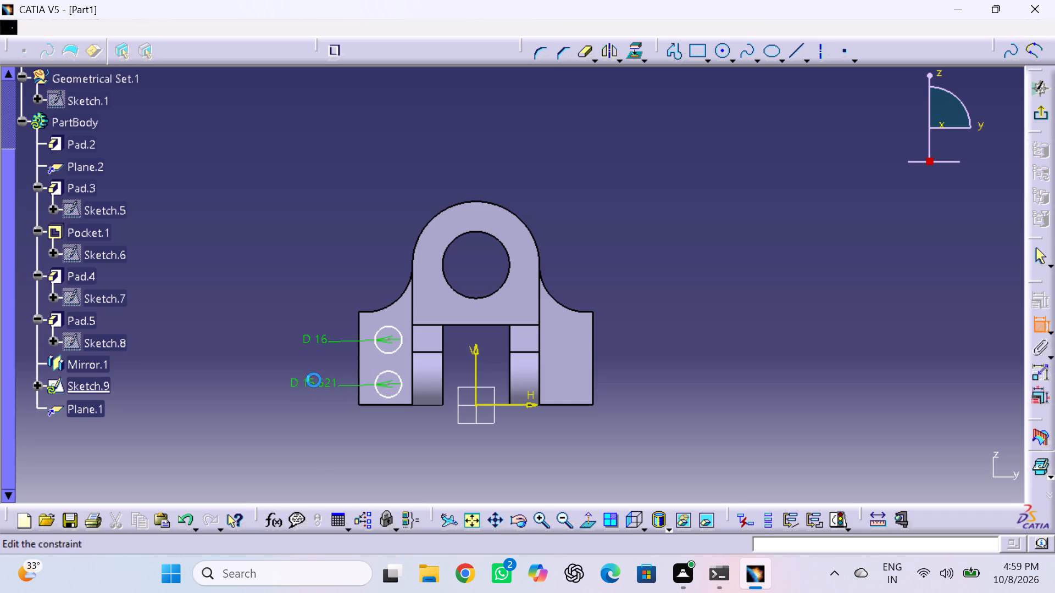
{"action": "key", "text": "1"}
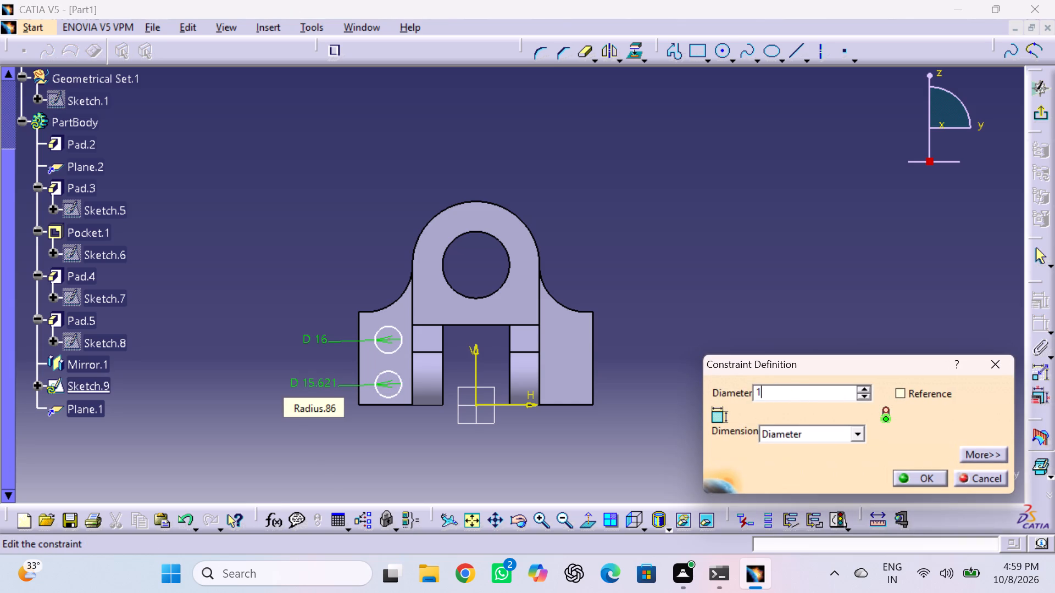
{"action": "key", "text": "6"}
{"action": "key", "text": "Return"}
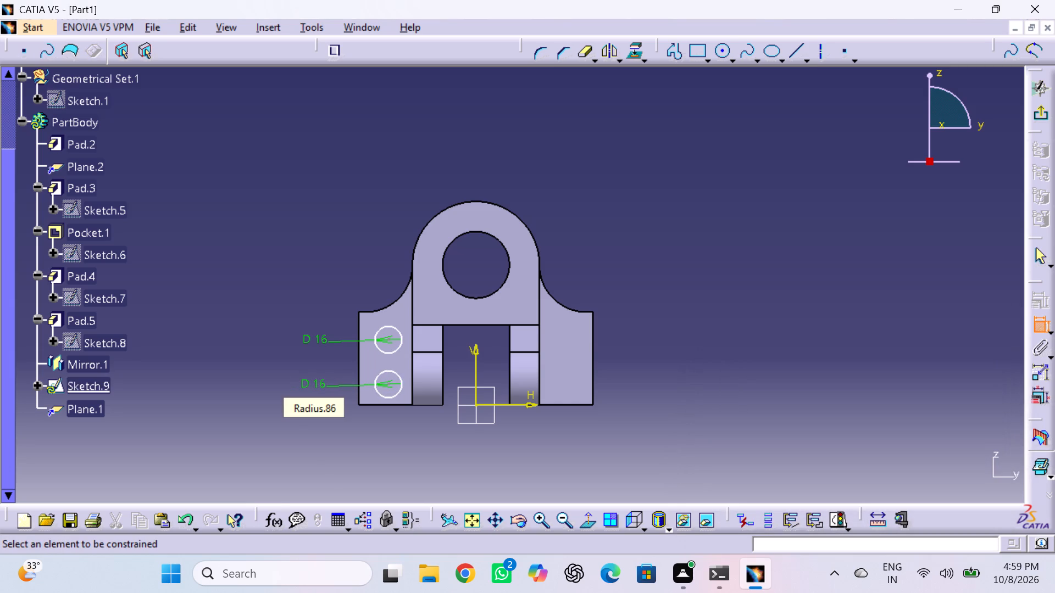
Dimension the vertical distance from the foot's upper outer corner to the upper circle's centre and set it to 14 mm.
{"action": "double_click", "coordinate": [388, 341]}
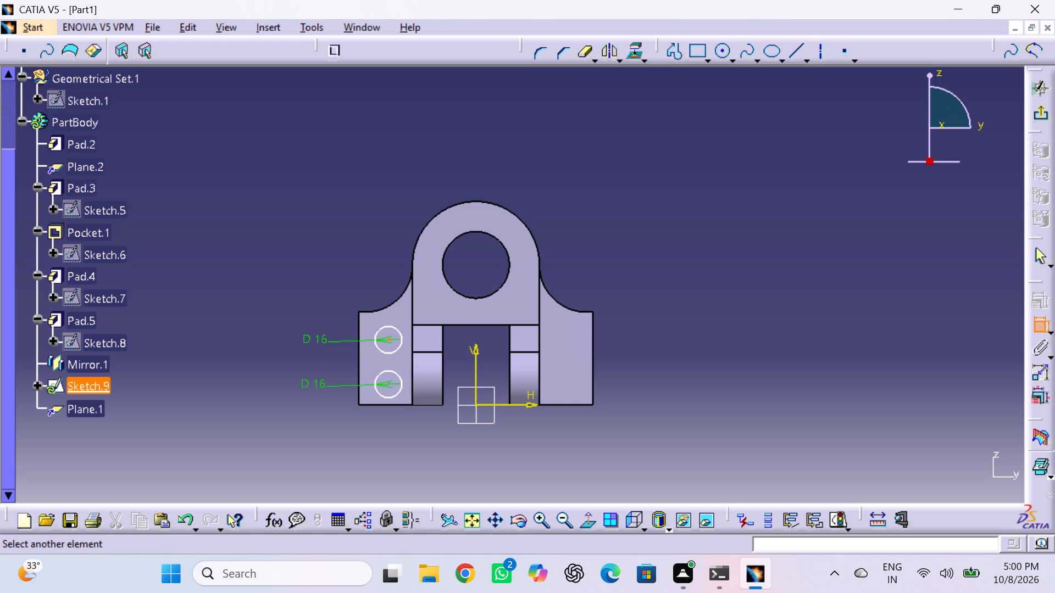
{"action": "double_click", "coordinate": [359, 311]}
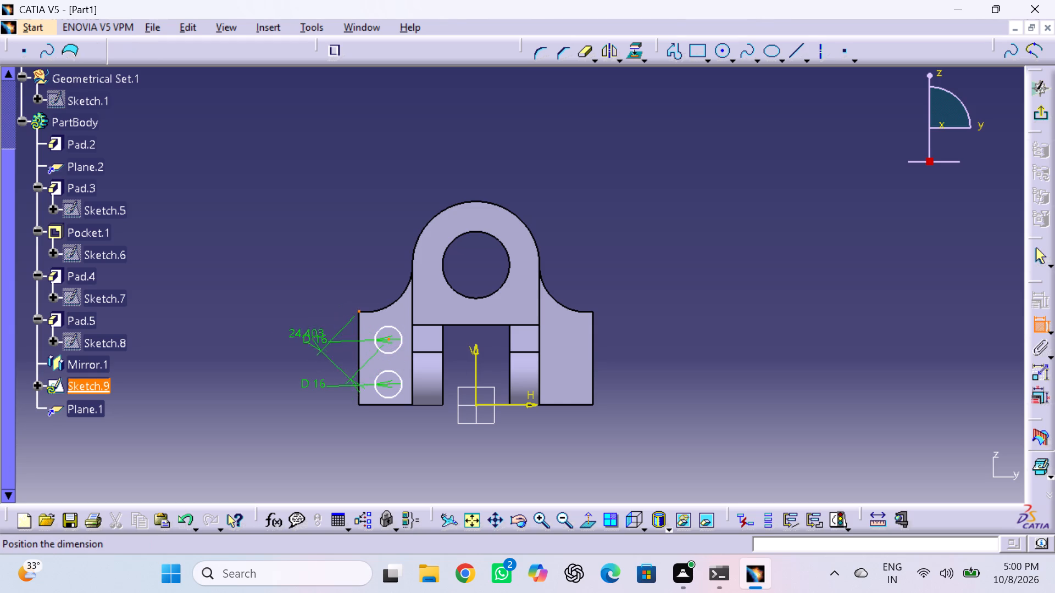
{"action": "right_click", "coordinate": [257, 344]}
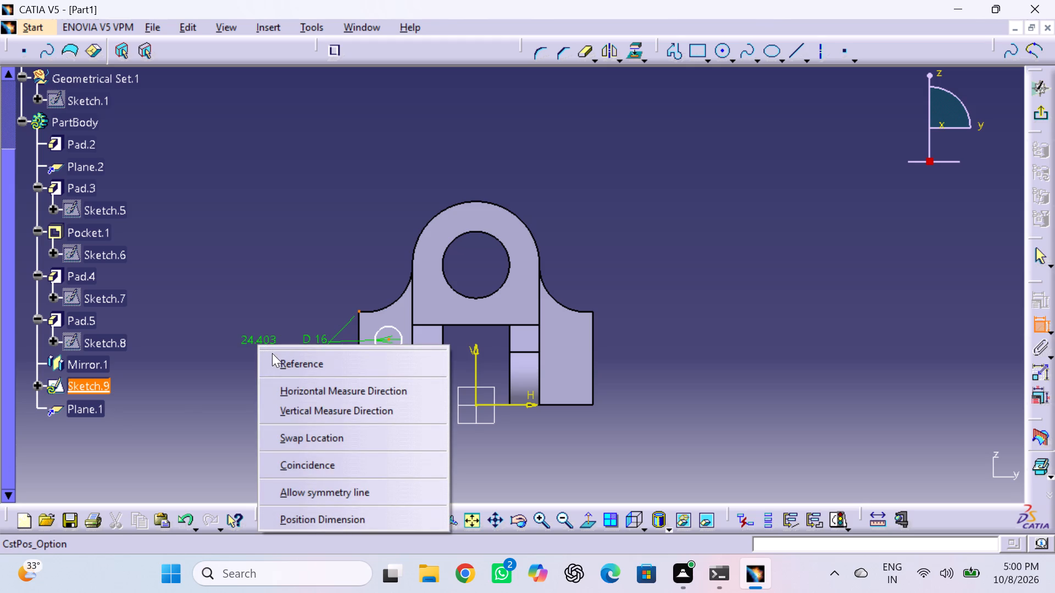
{"action": "left_click", "coordinate": [308, 407]}
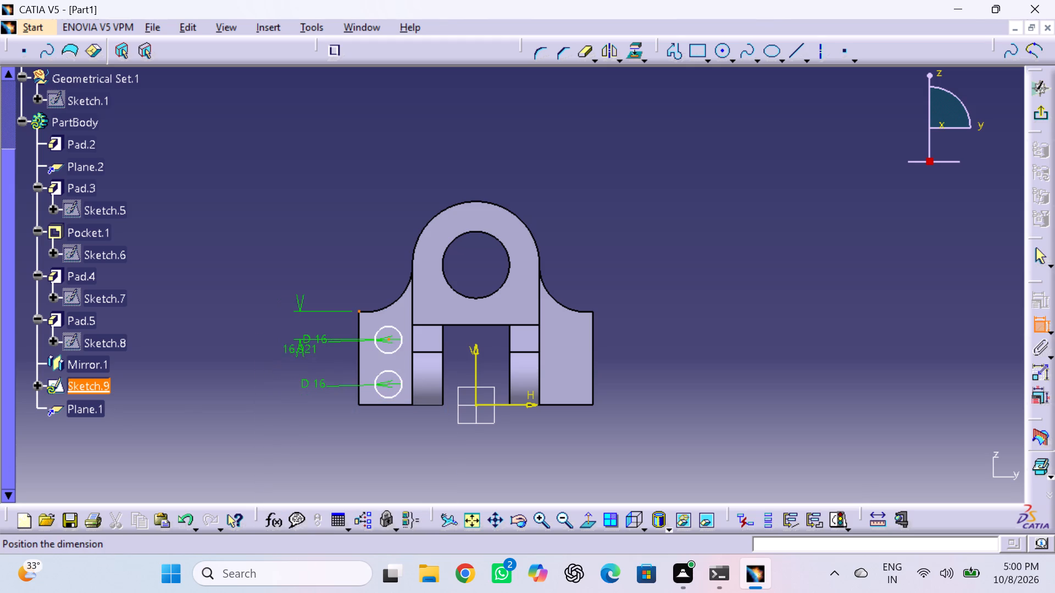
{"action": "left_click", "coordinate": [302, 331]}
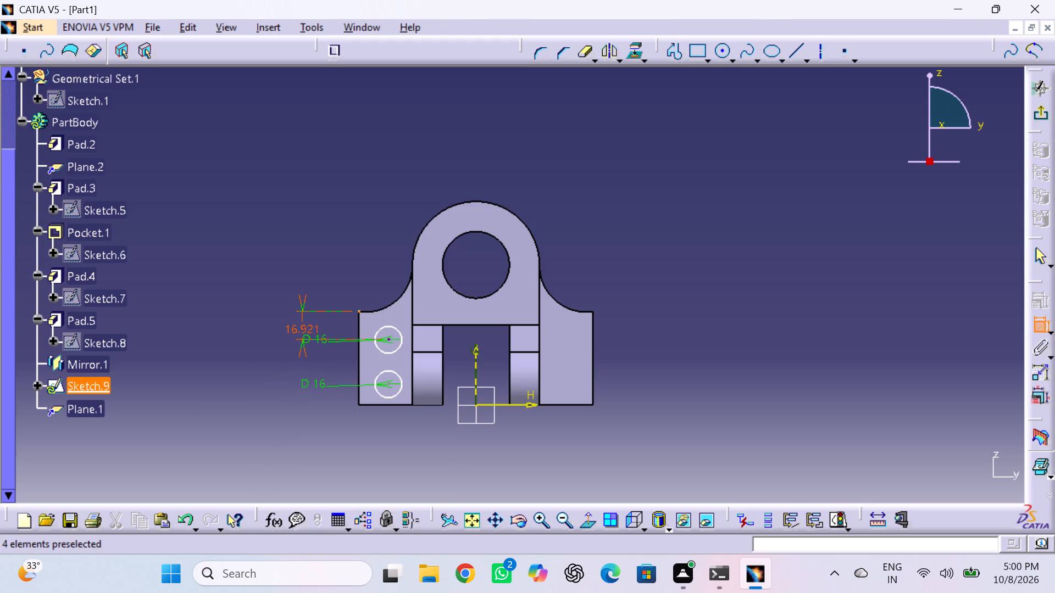
{"action": "double_click", "coordinate": [308, 330]}
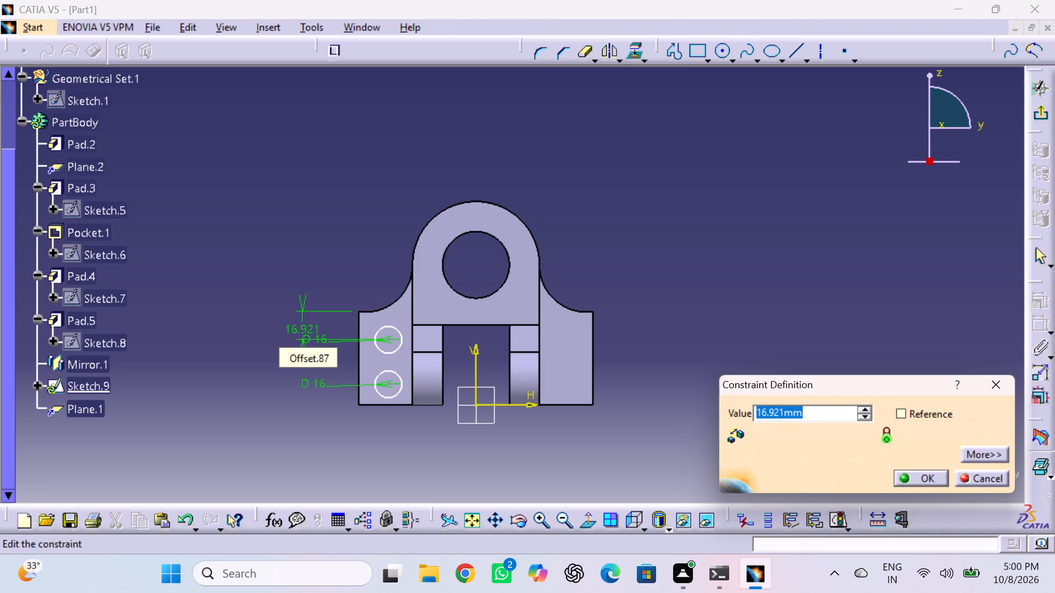
{"action": "type", "text": "14"}
{"action": "key", "text": "Return"}
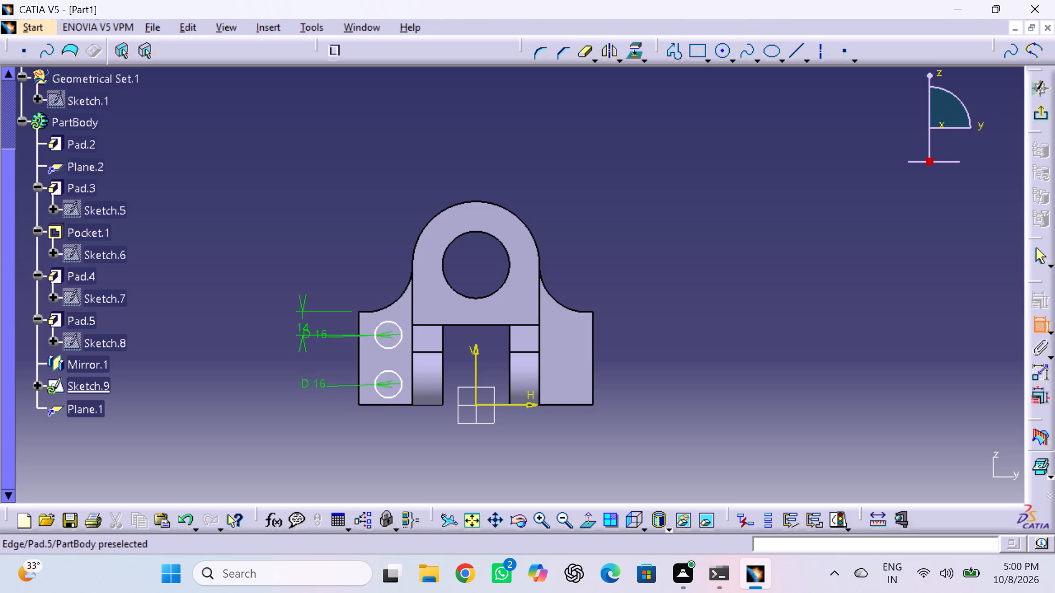
Dimension the vertical distance between the two foot circles' centres and set it to 28 mm.
{"action": "left_click", "coordinate": [389, 337]}
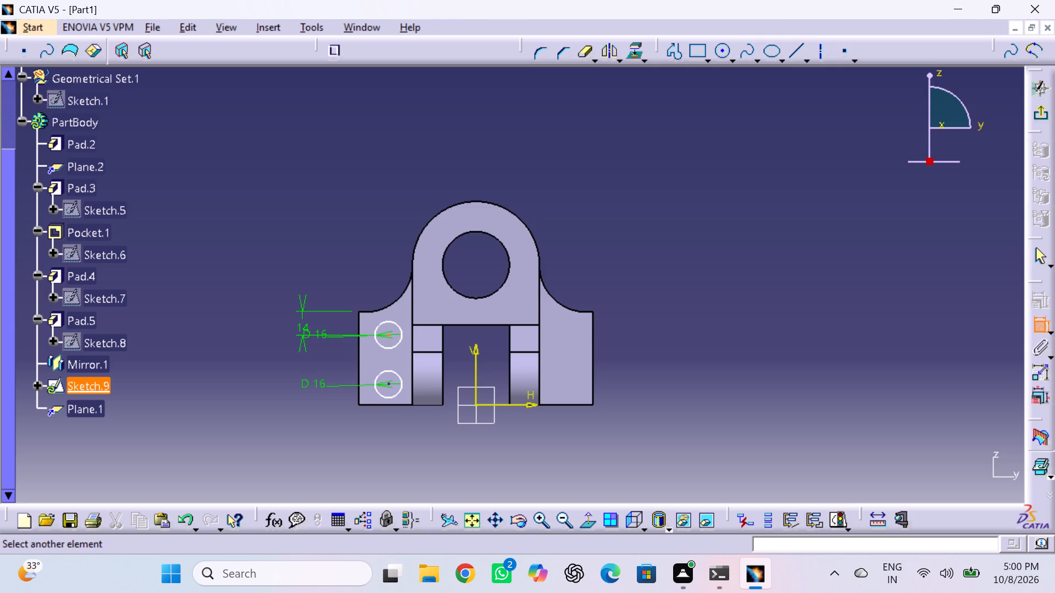
{"action": "double_click", "coordinate": [389, 383]}
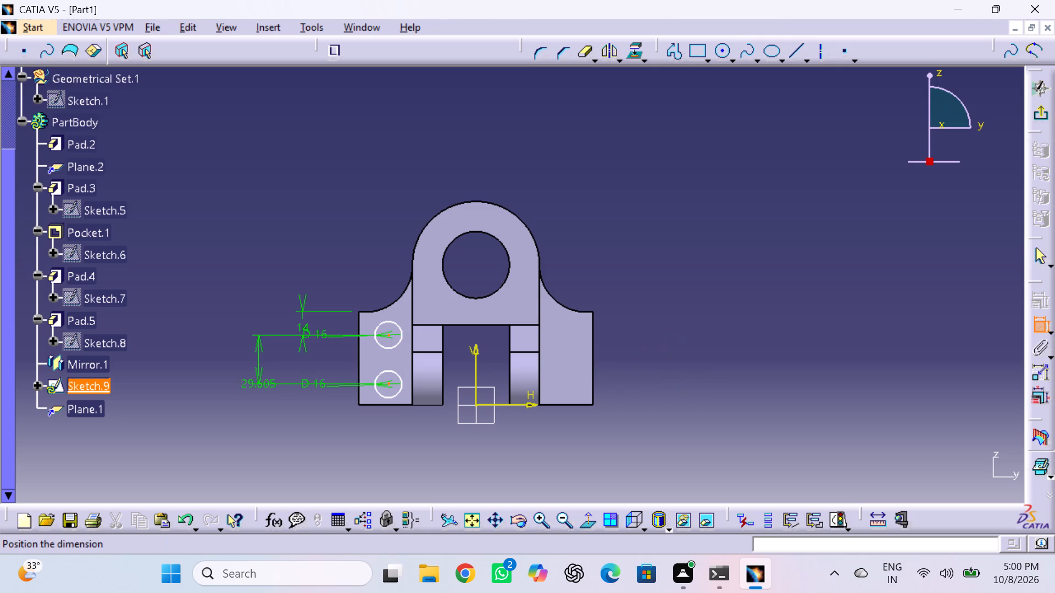
{"action": "left_click", "coordinate": [264, 363]}
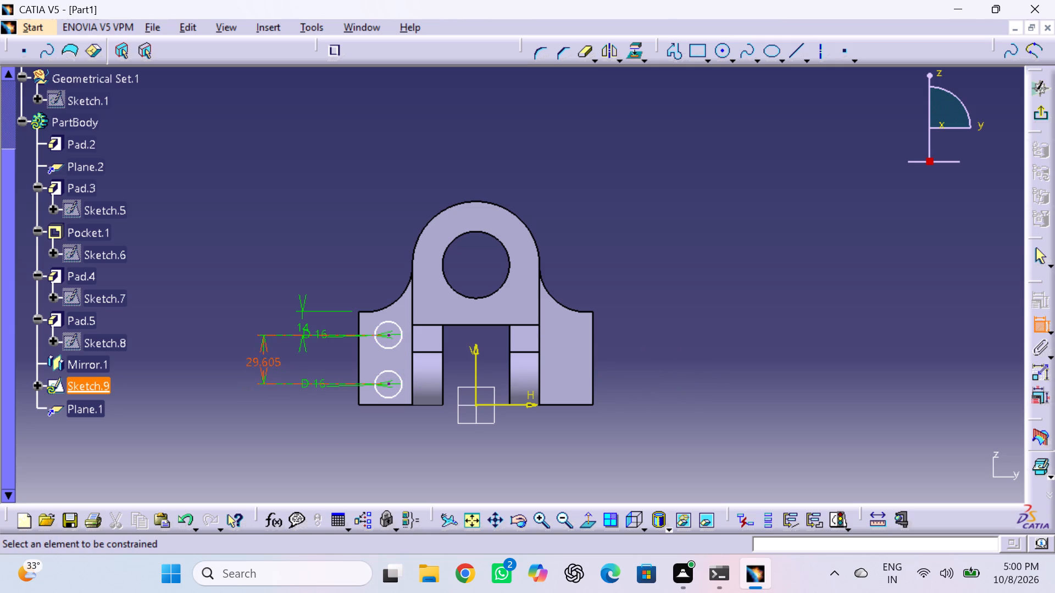
{"action": "triple_click", "coordinate": [270, 364]}
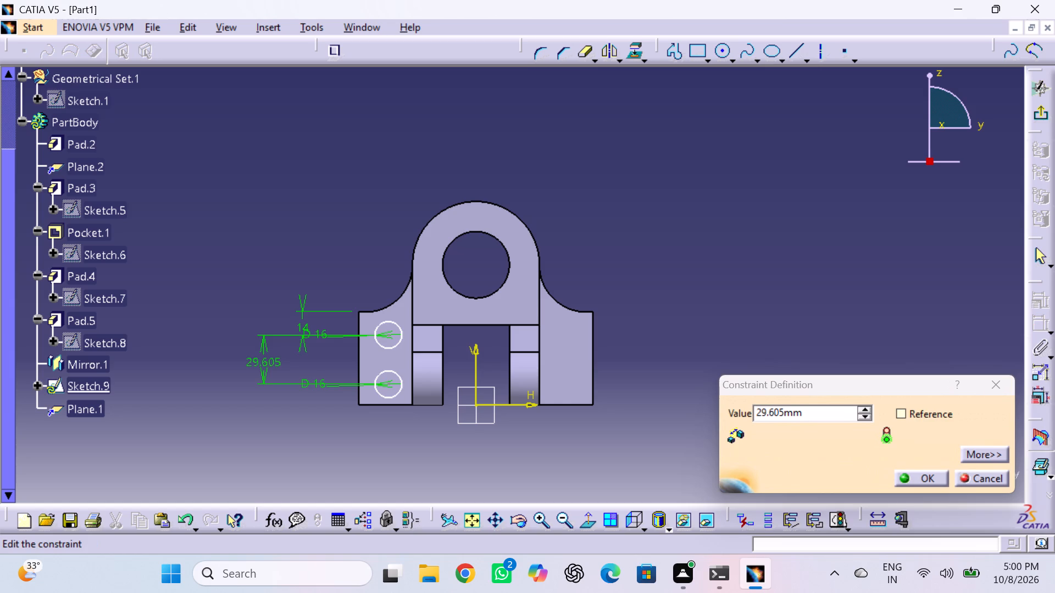
{"action": "type", "text": "28"}
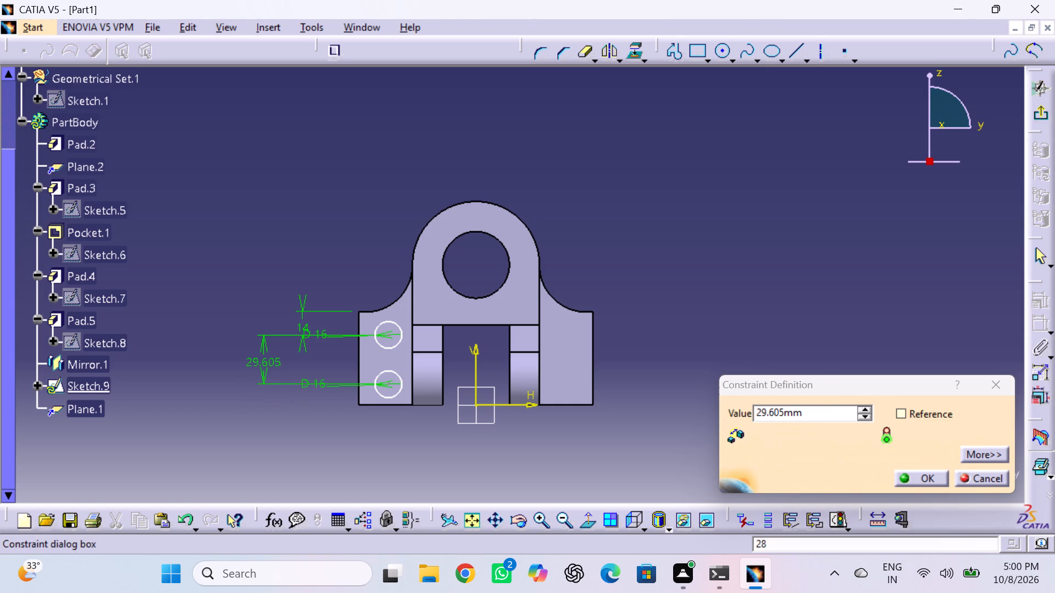
{"action": "double_click", "coordinate": [813, 413]}
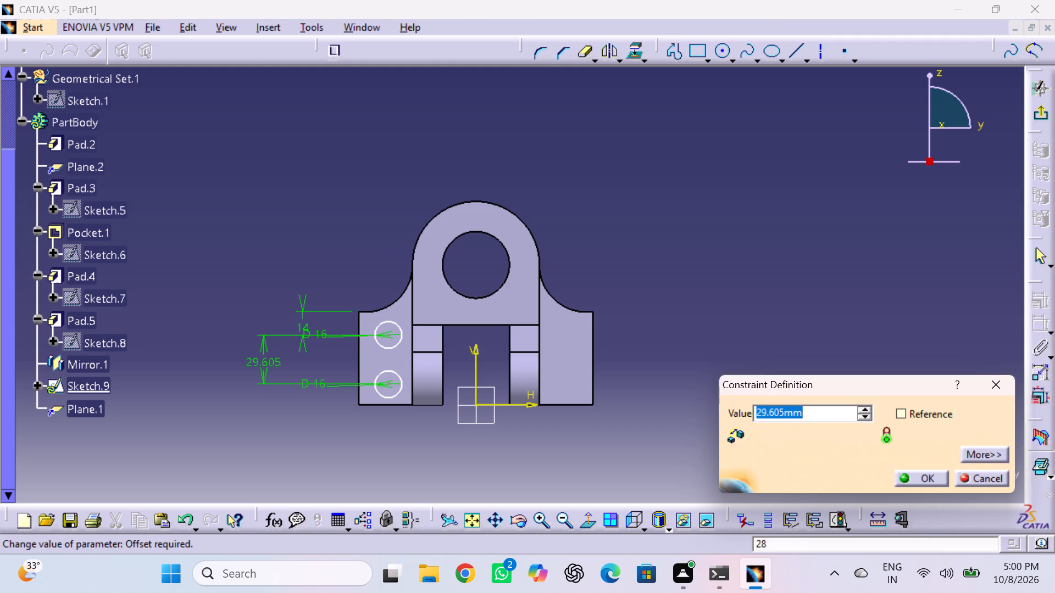
{"action": "key", "text": "2"}
{"action": "key", "text": "8"}
{"action": "key", "text": "Return"}
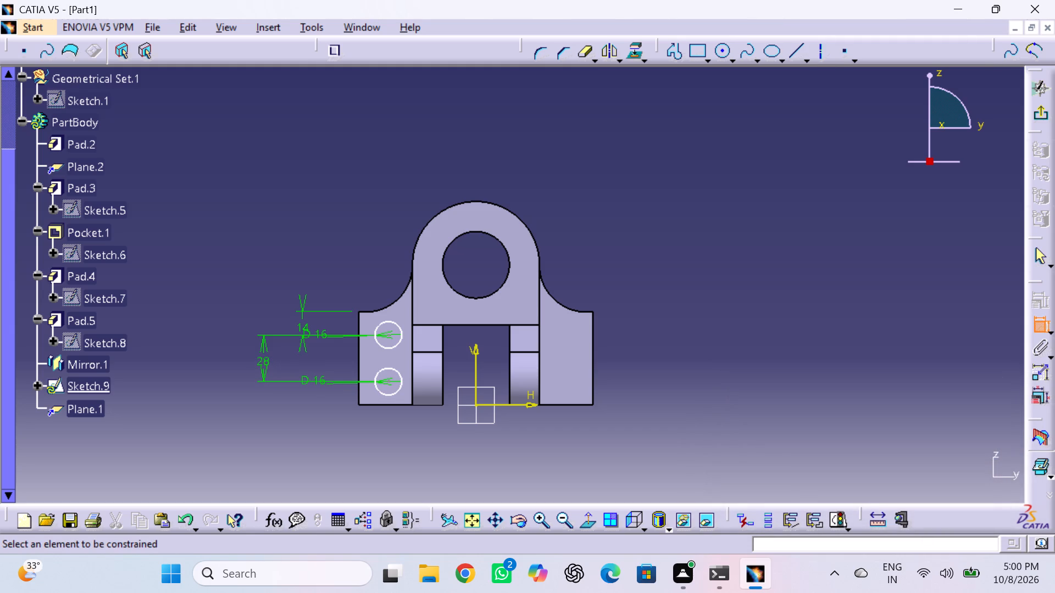
Dimension the horizontal distance from the lower circle's centre to the foot's outer edge and set it to 16 mm.
{"action": "left_click", "coordinate": [387, 382]}
{"action": "left_click", "coordinate": [357, 373]}
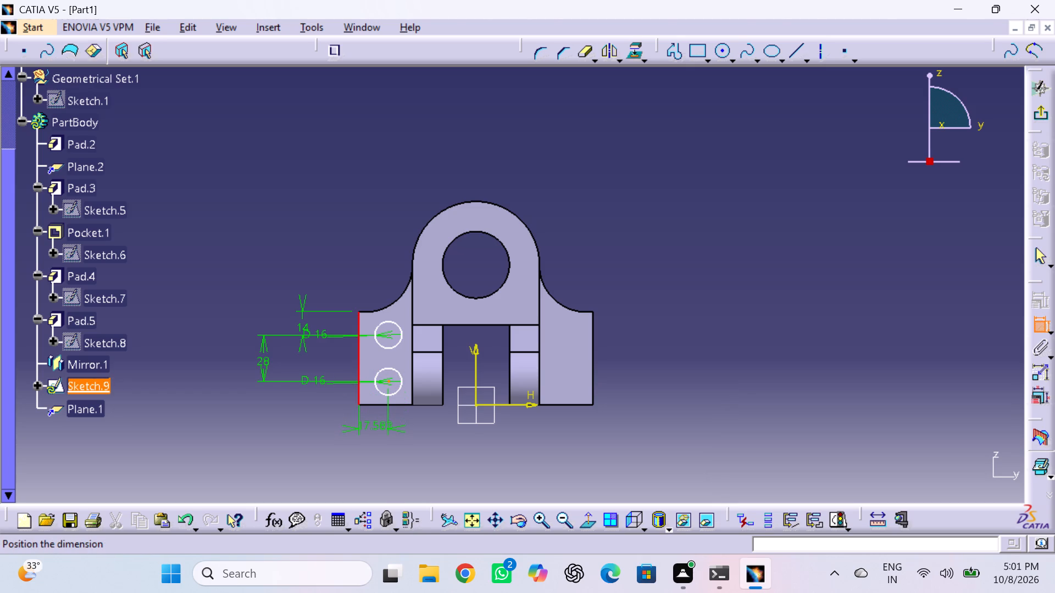
{"action": "left_click", "coordinate": [375, 429]}
{"action": "double_click", "coordinate": [375, 424]}
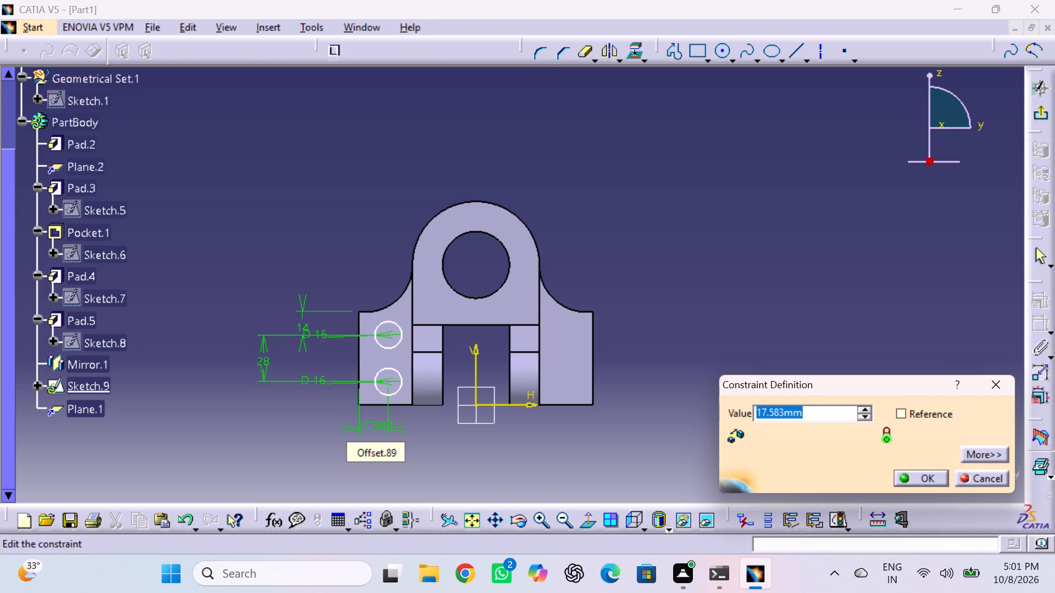
{"action": "key", "text": "1"}
{"action": "key", "text": "6"}
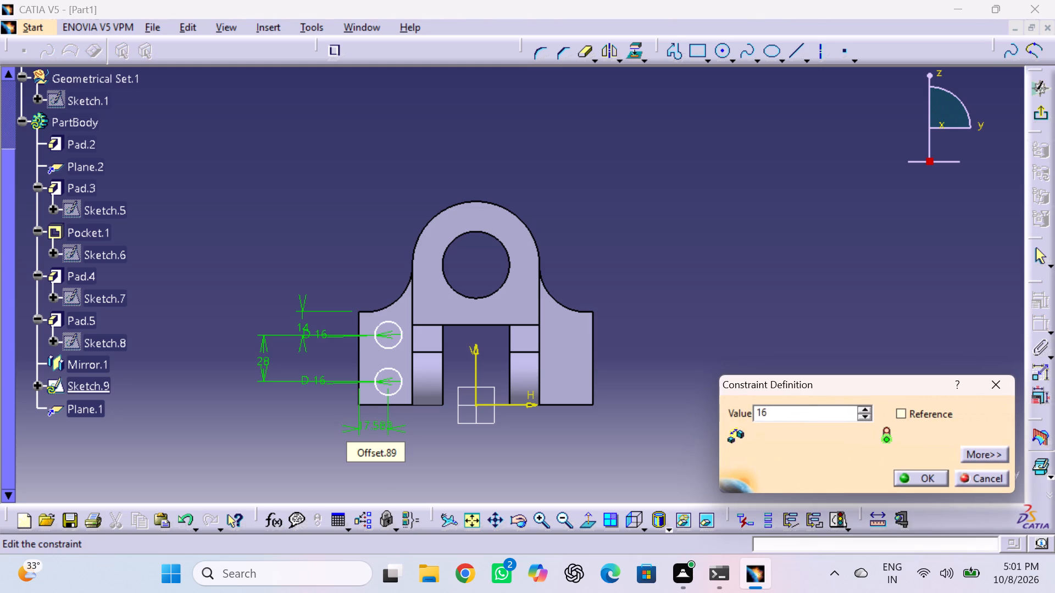
{"action": "key", "text": "Return"}
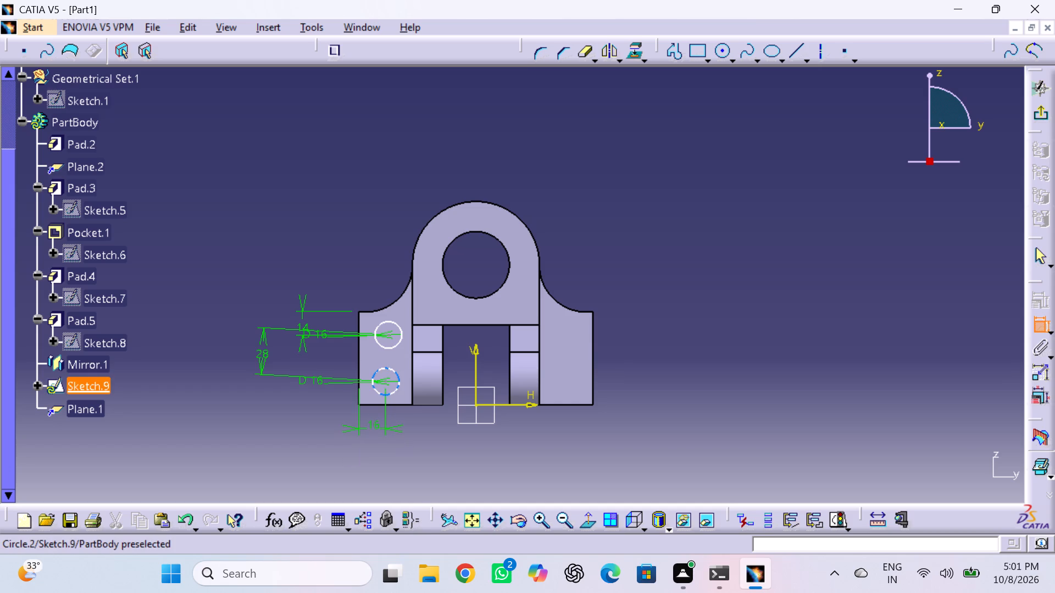
Dimension the horizontal distance from the upper circle's centre to the foot's outer edge and set it to 16 mm.
{"action": "double_click", "coordinate": [387, 336]}
{"action": "double_click", "coordinate": [359, 348]}
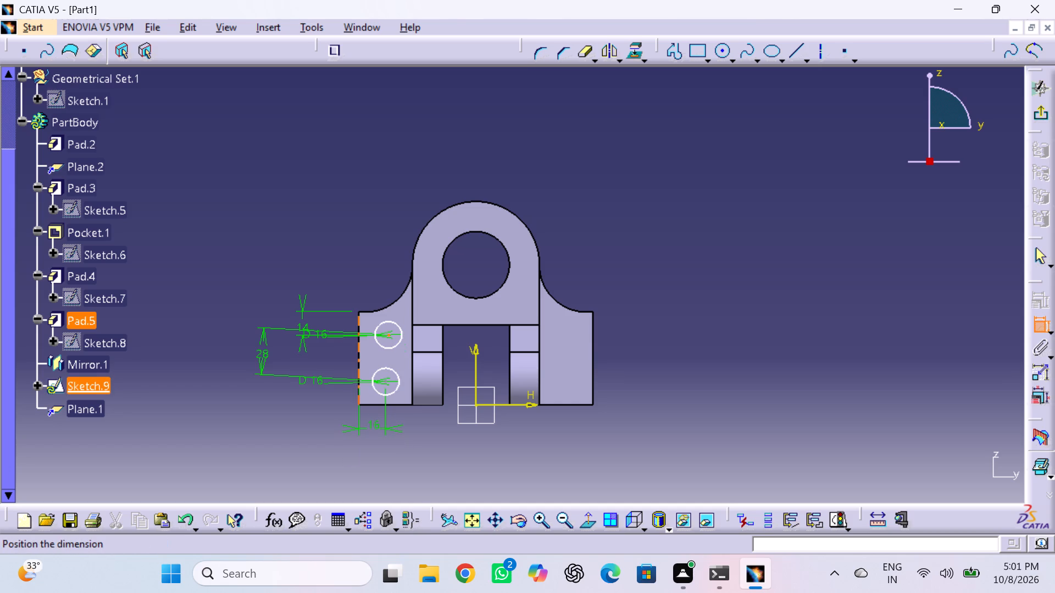
{"action": "left_click", "coordinate": [371, 288]}
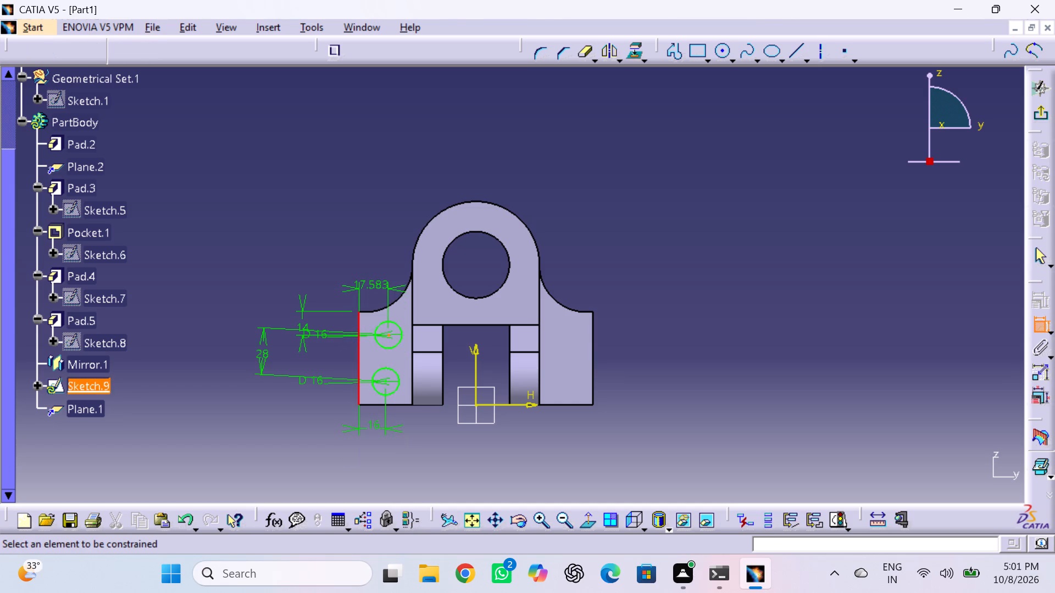
{"action": "double_click", "coordinate": [373, 284]}
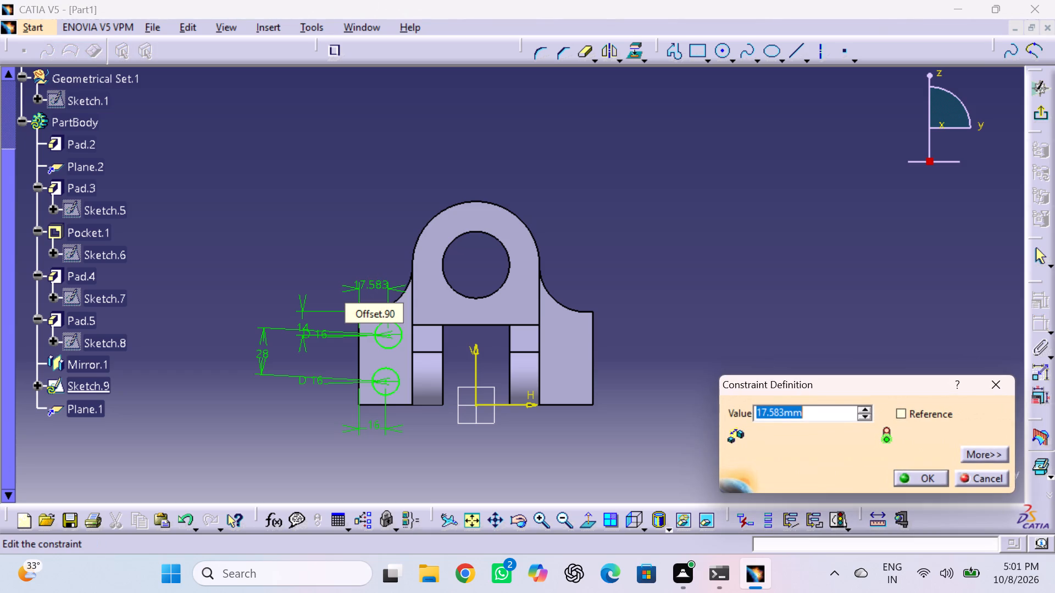
{"action": "key", "text": "1"}
{"action": "key", "text": "6"}
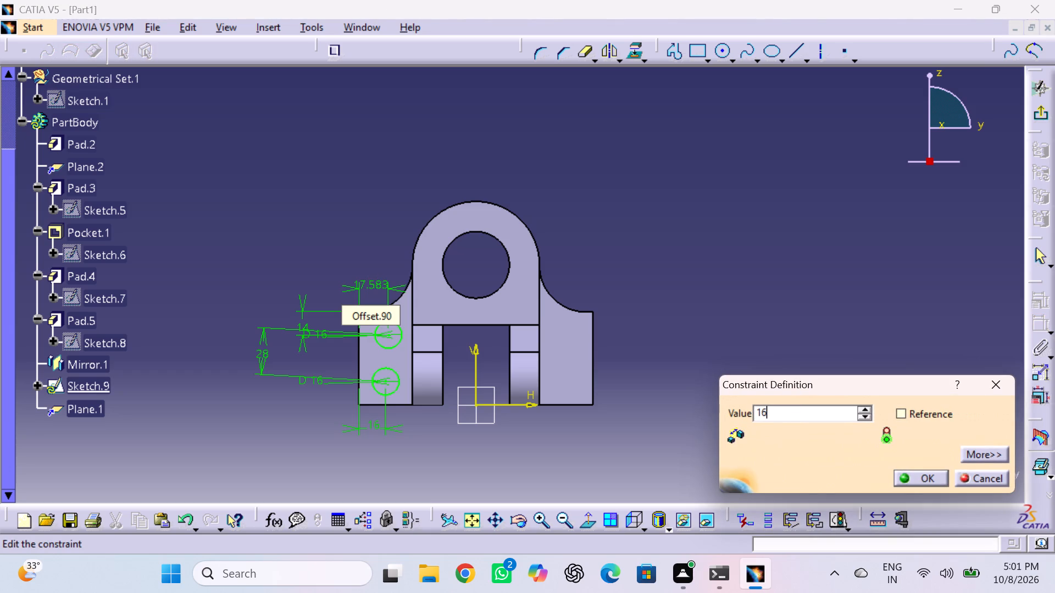
{"action": "key", "text": "Return"}
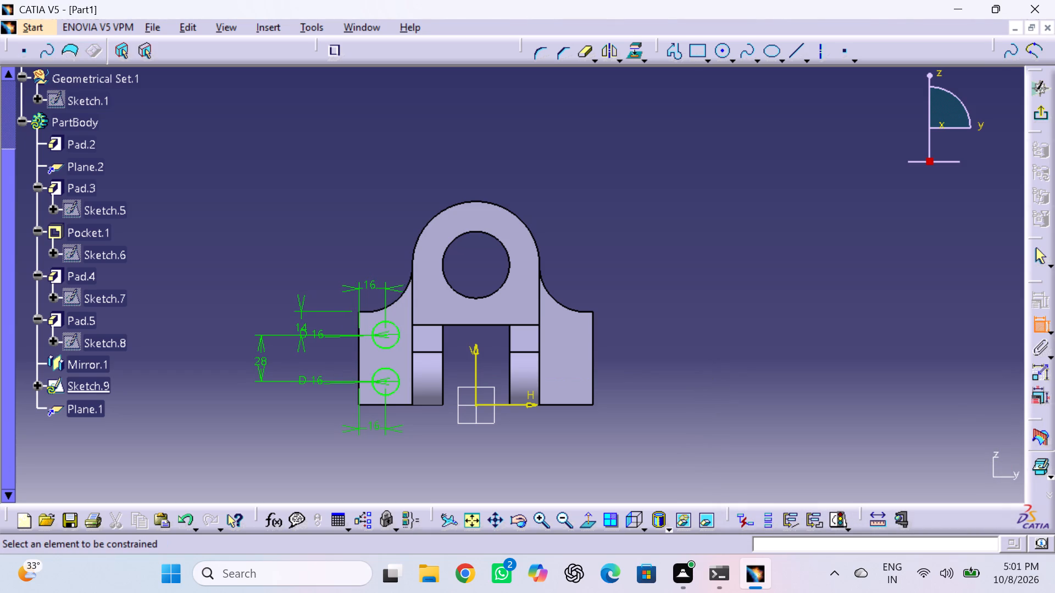
Exit the sketch and cut the two circles through the foot as a Pocket 20 mm deep.
{"action": "left_click", "coordinate": [1039, 110]}
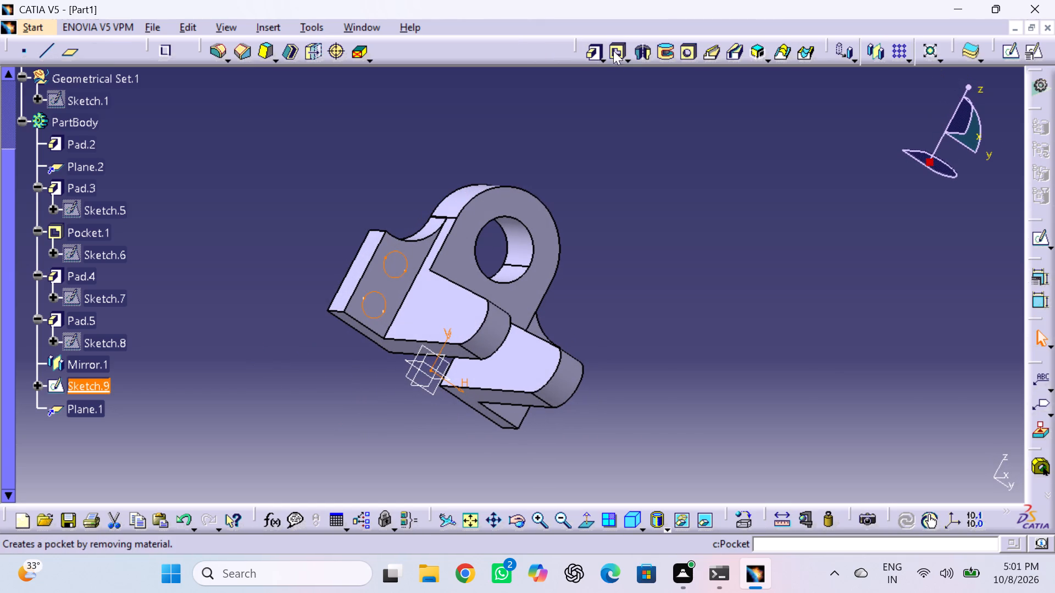
{"action": "left_click", "coordinate": [618, 48]}
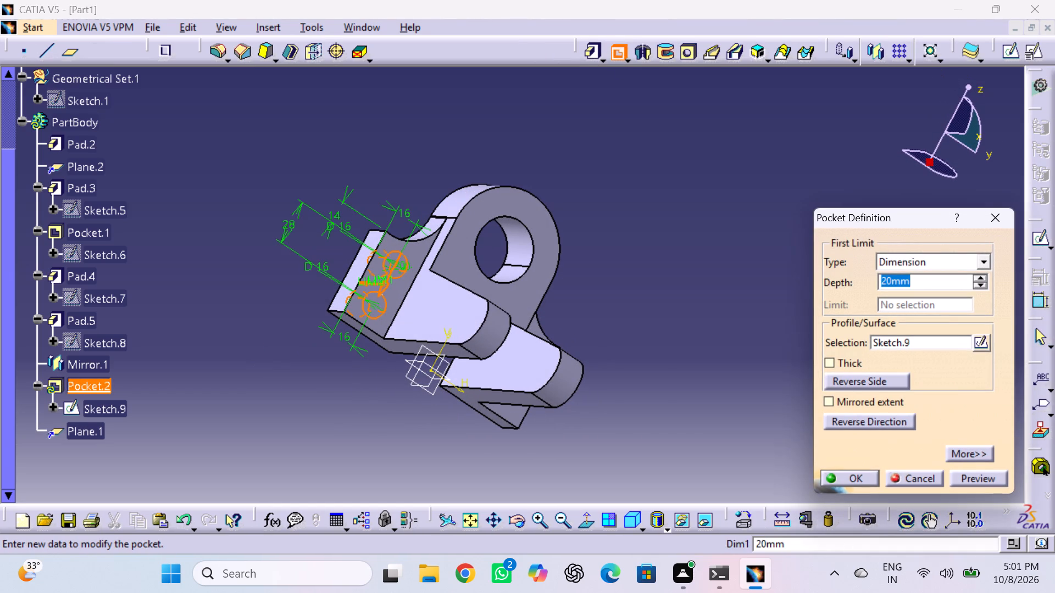
{"action": "left_click", "coordinate": [847, 477]}
{"action": "left_click", "coordinate": [662, 291]}
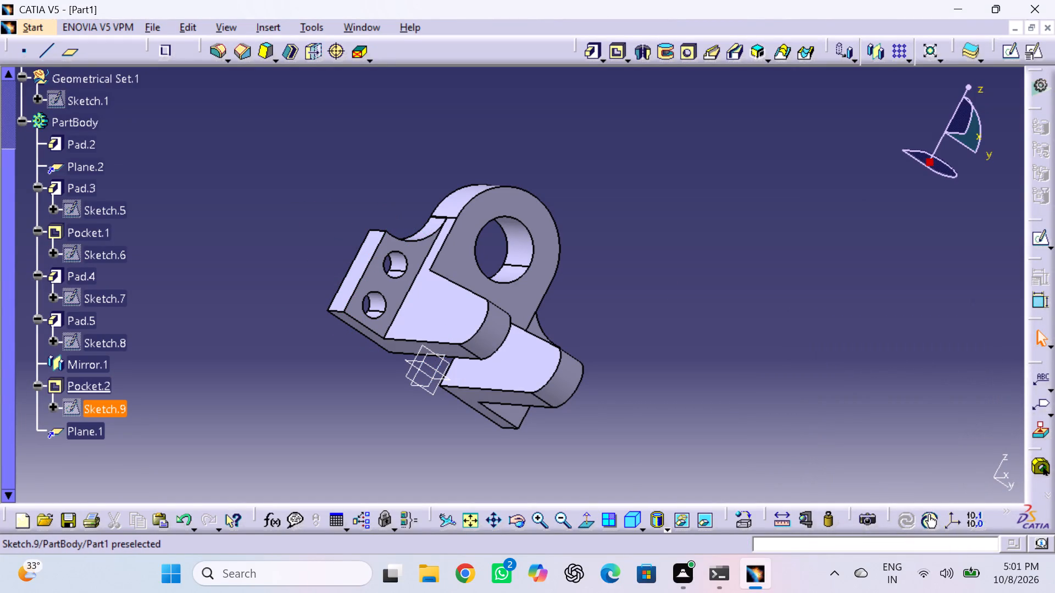
Mirror the two-hole foot pocket about the zx plane onto the opposite foot.
{"action": "left_click", "coordinate": [90, 390]}
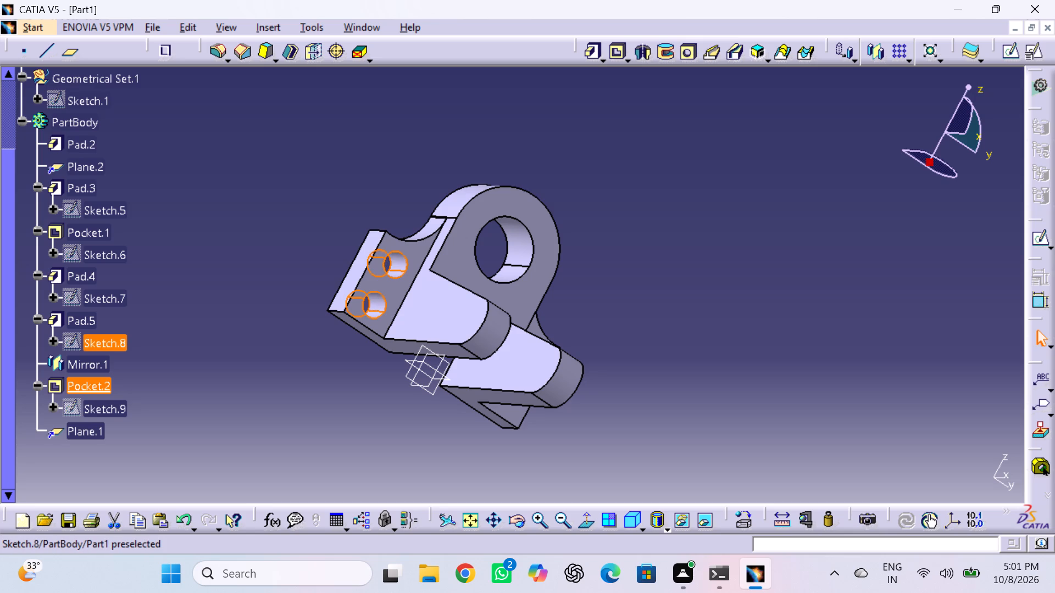
{"action": "left_click", "coordinate": [880, 52]}
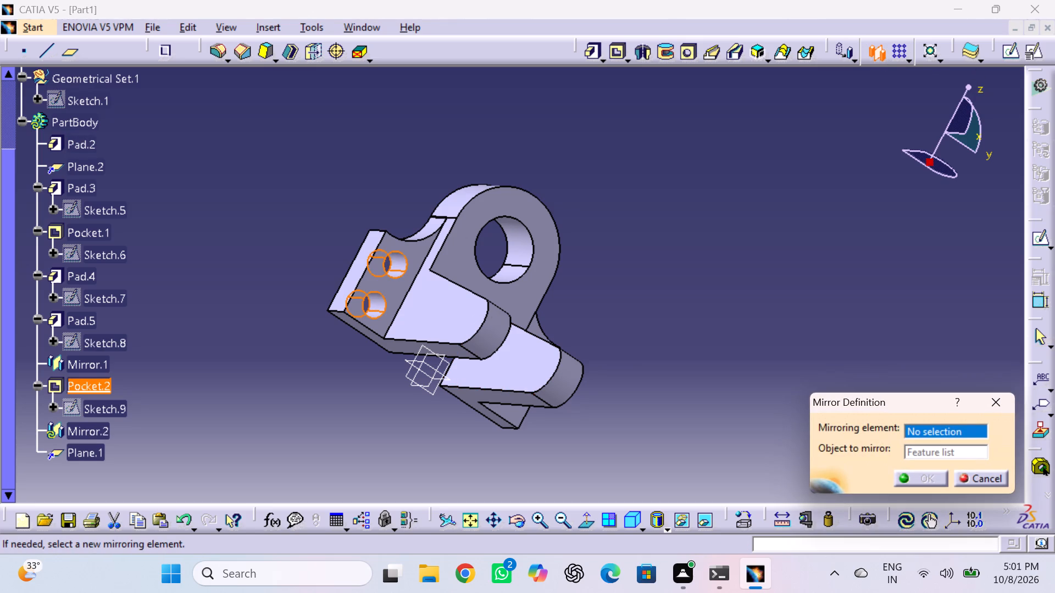
{"action": "left_click", "coordinate": [409, 384]}
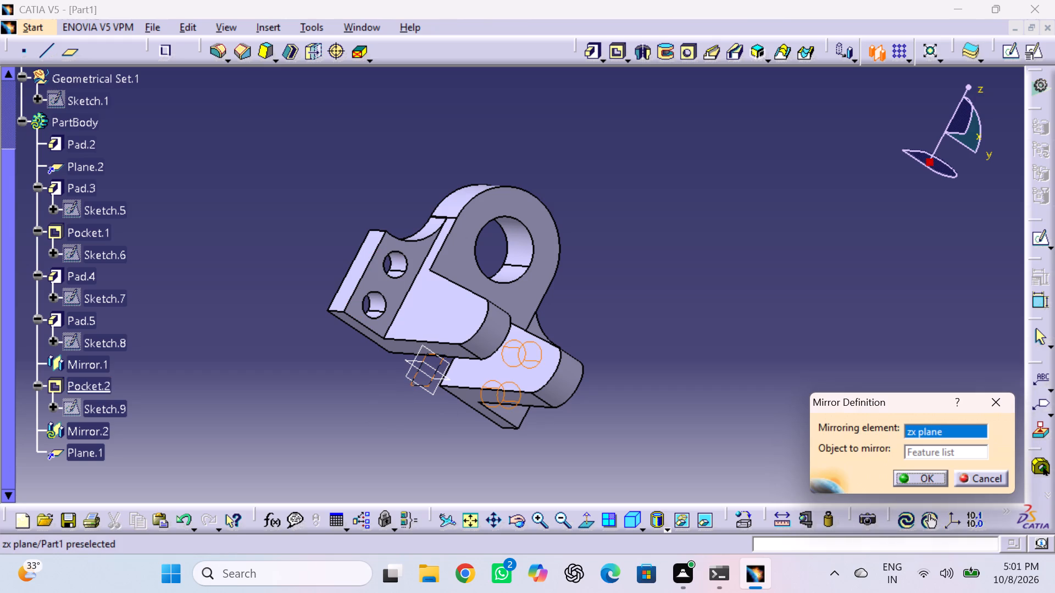
{"action": "double_click", "coordinate": [915, 477]}
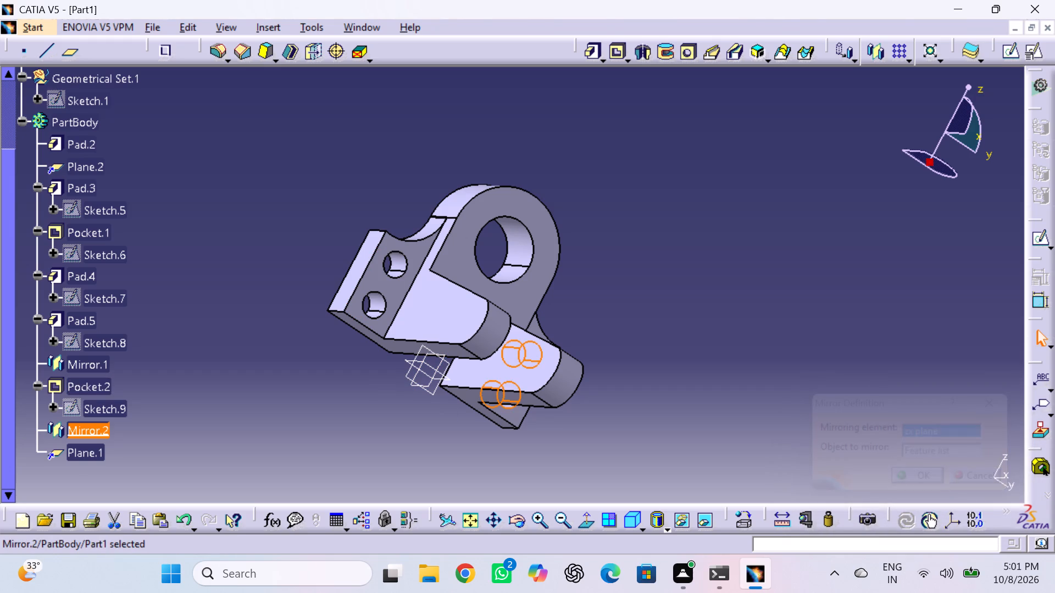
{"action": "left_click", "coordinate": [790, 344]}
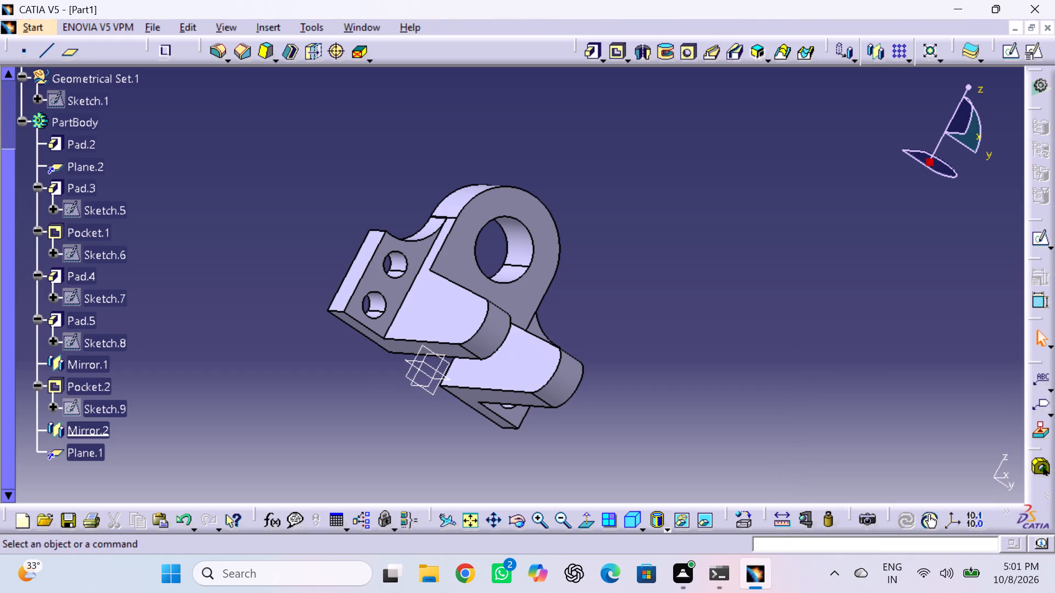
Start a sketch on the arm's outer side face and draw a circle about 13 mm in diameter near the centre of its rounded end.
{"action": "left_click", "coordinate": [454, 322]}
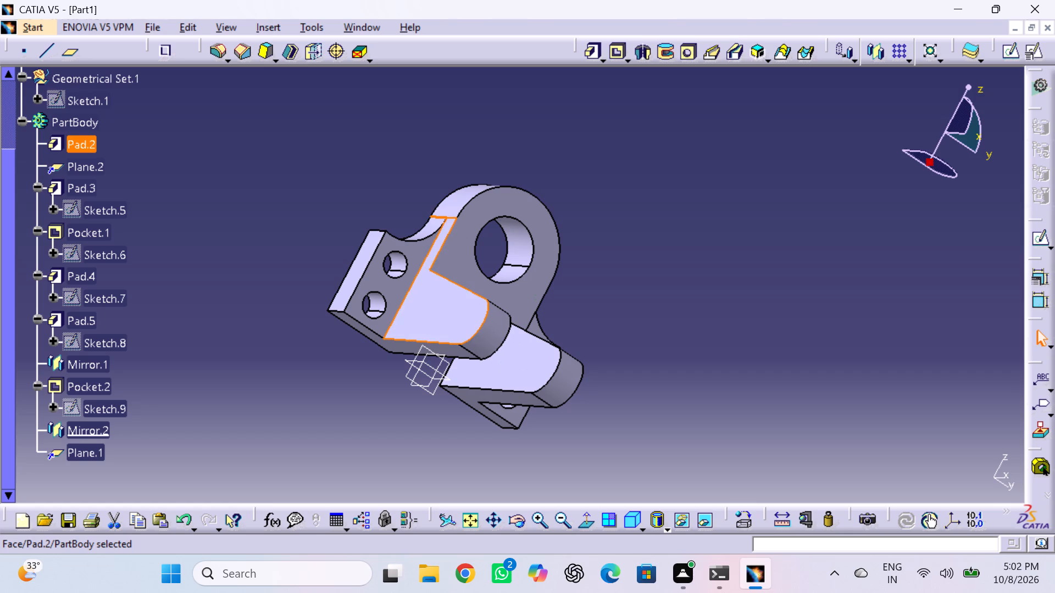
{"action": "left_click", "coordinate": [1010, 51]}
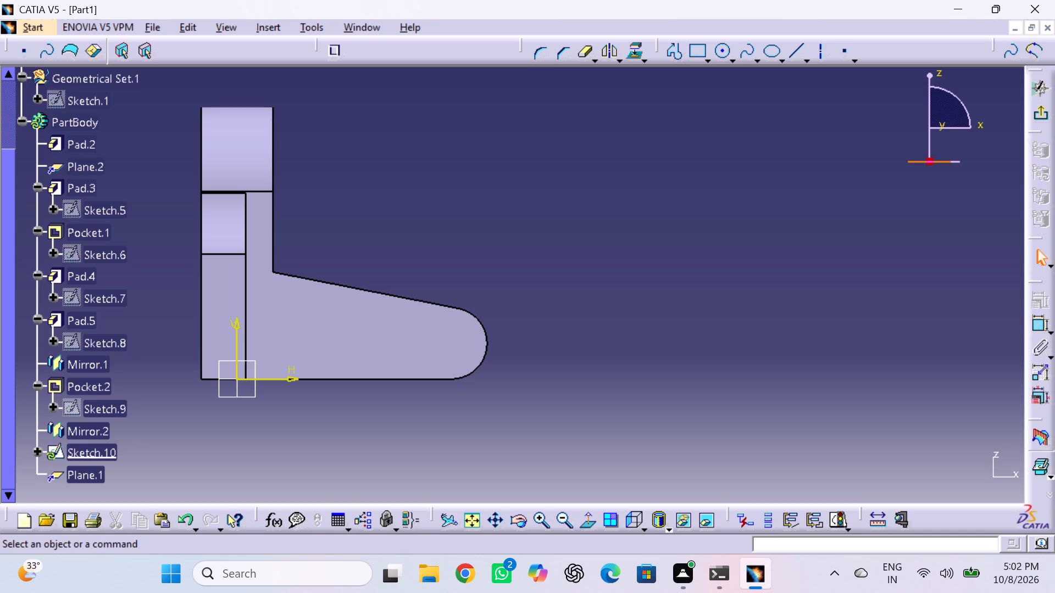
{"action": "left_click", "coordinate": [721, 49]}
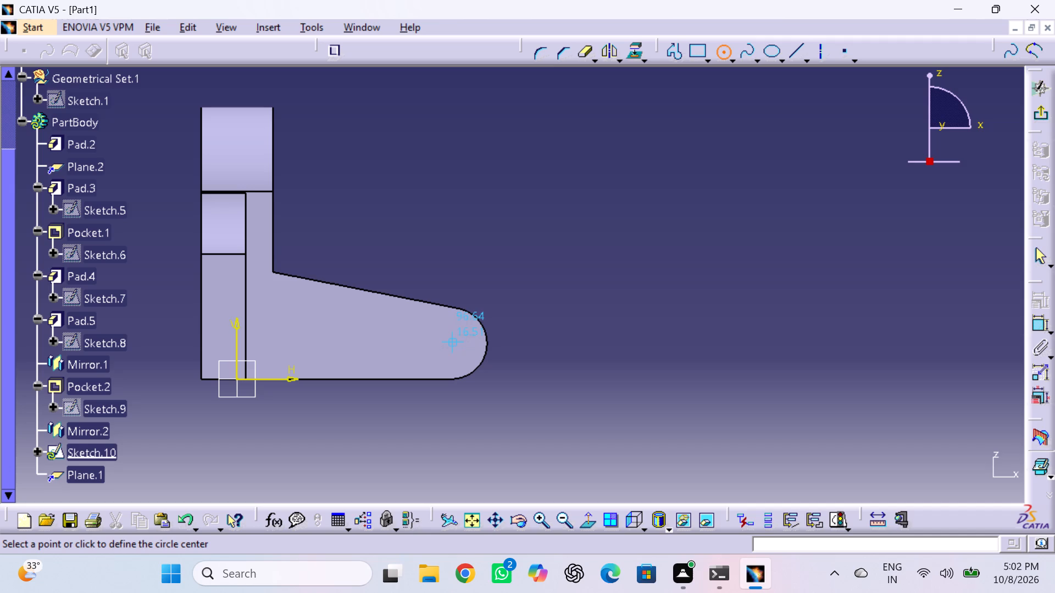
{"action": "left_click", "coordinate": [452, 343]}
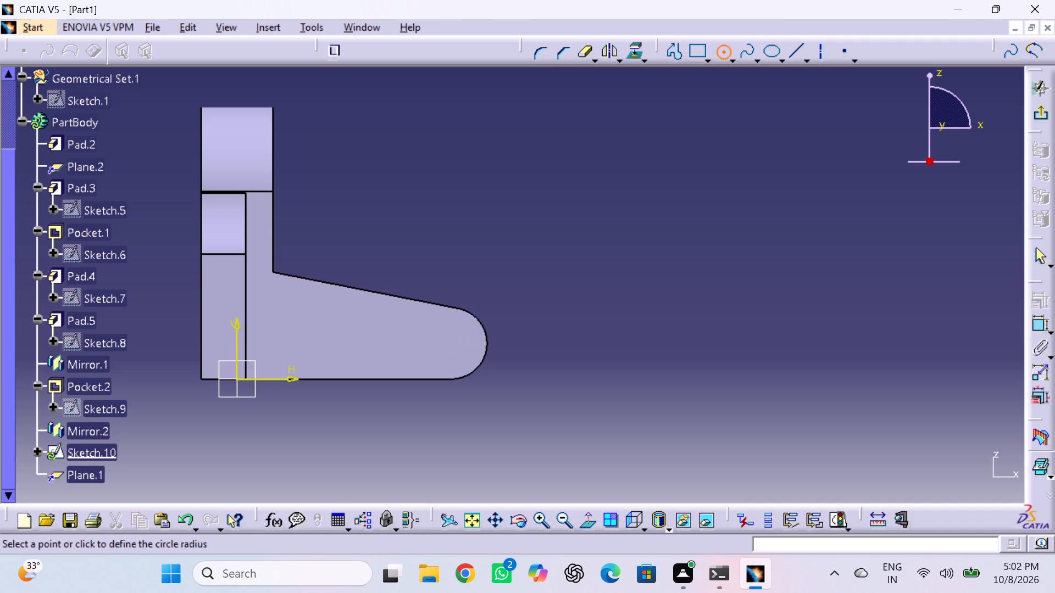
{"action": "left_click", "coordinate": [464, 352]}
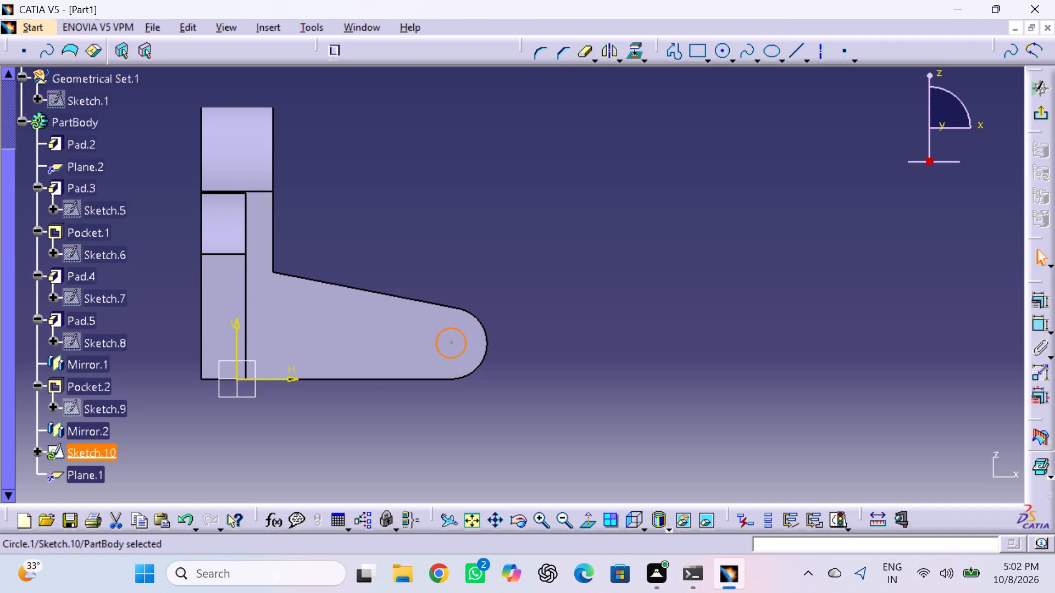
Dimension the arm circle's diameter and set it to 16 mm.
{"action": "double_click", "coordinate": [1041, 328]}
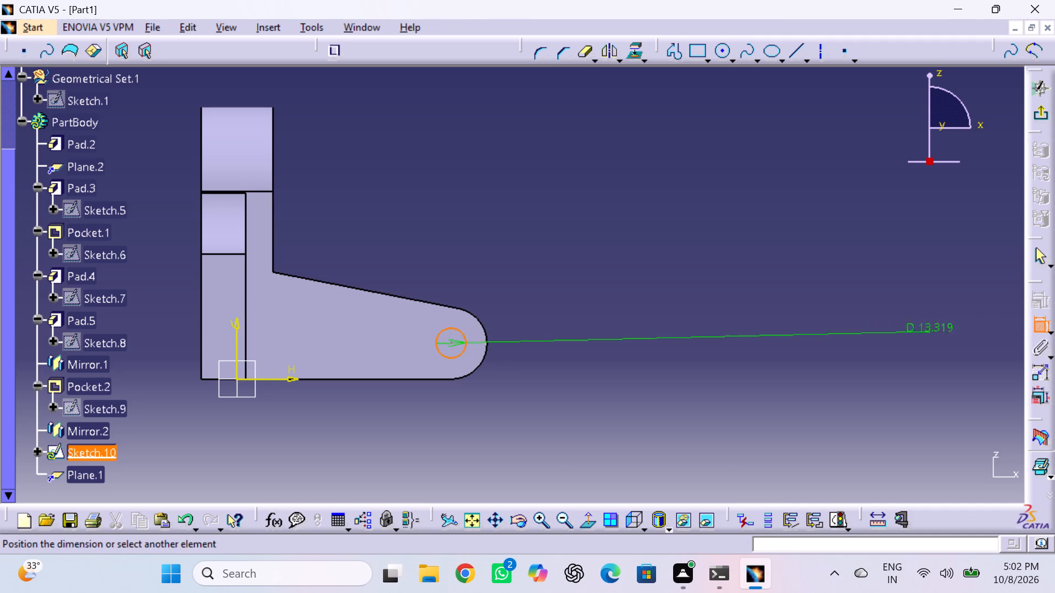
{"action": "left_click", "coordinate": [506, 316]}
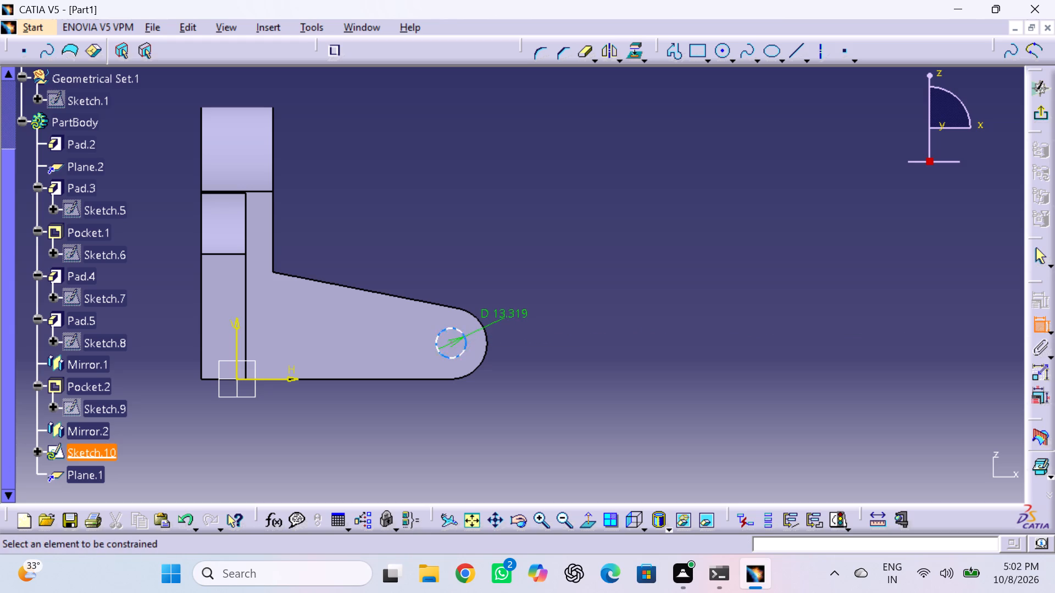
{"action": "double_click", "coordinate": [506, 310]}
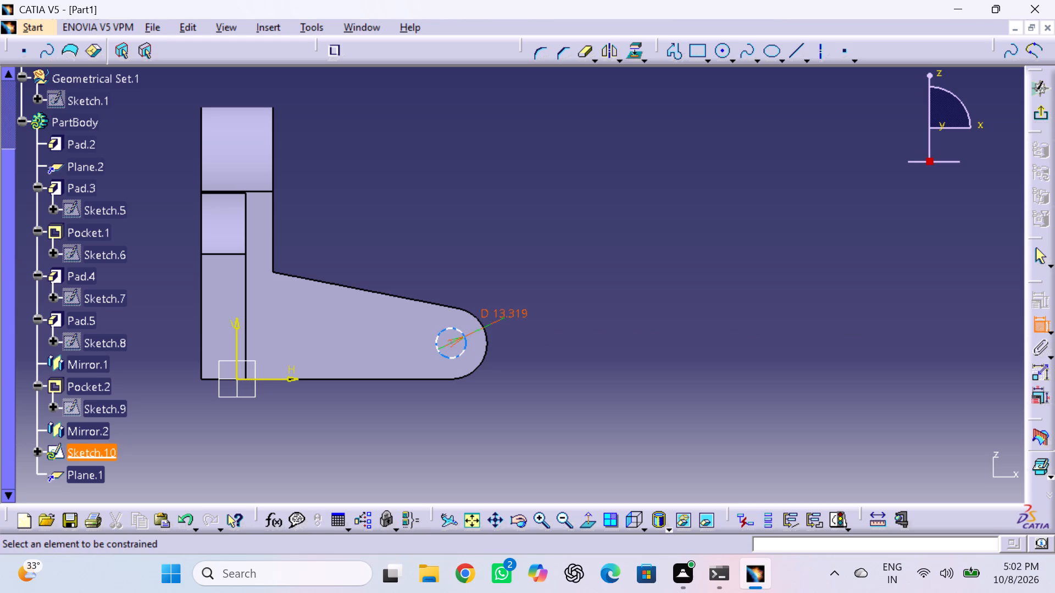
{"action": "double_click", "coordinate": [514, 314]}
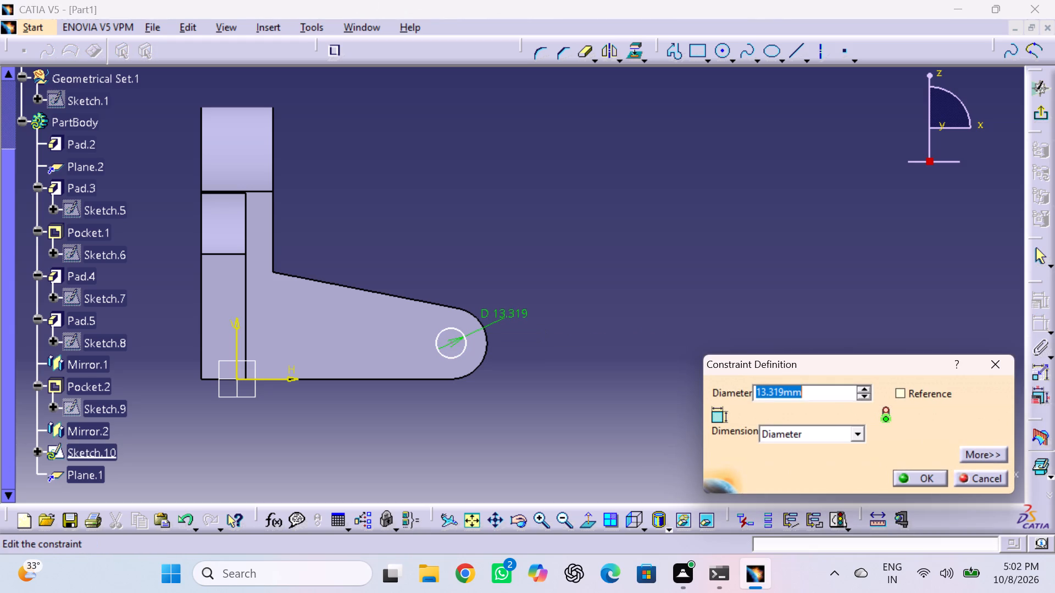
{"action": "key", "text": "1"}
{"action": "key", "text": "6"}
{"action": "key", "text": "Return"}
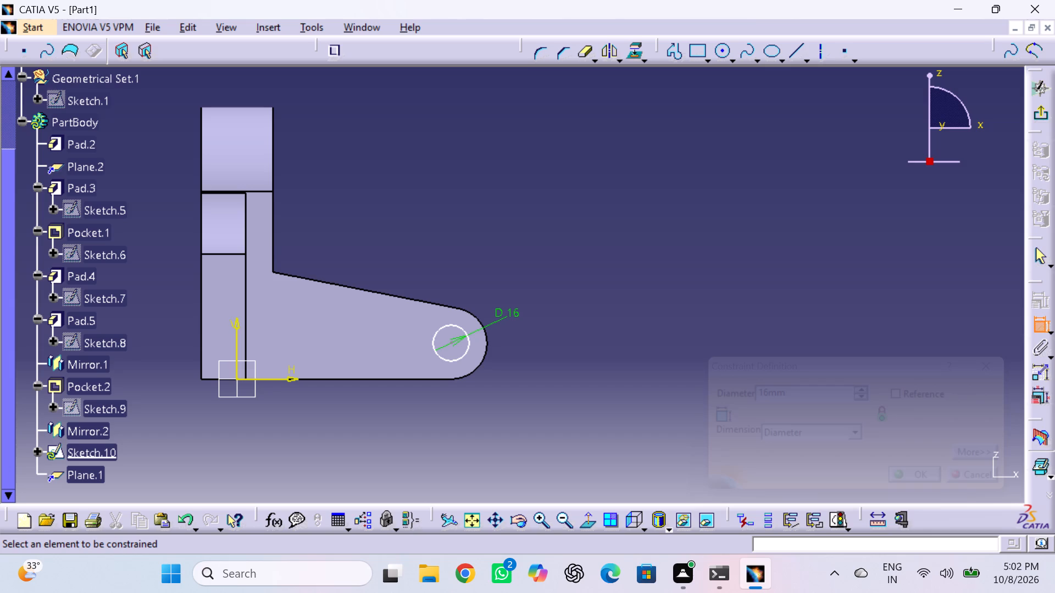
Dimension the arm circle's centre horizontally from the part's vertical back edge and set the distance to 110 mm.
{"action": "left_click", "coordinate": [451, 342]}
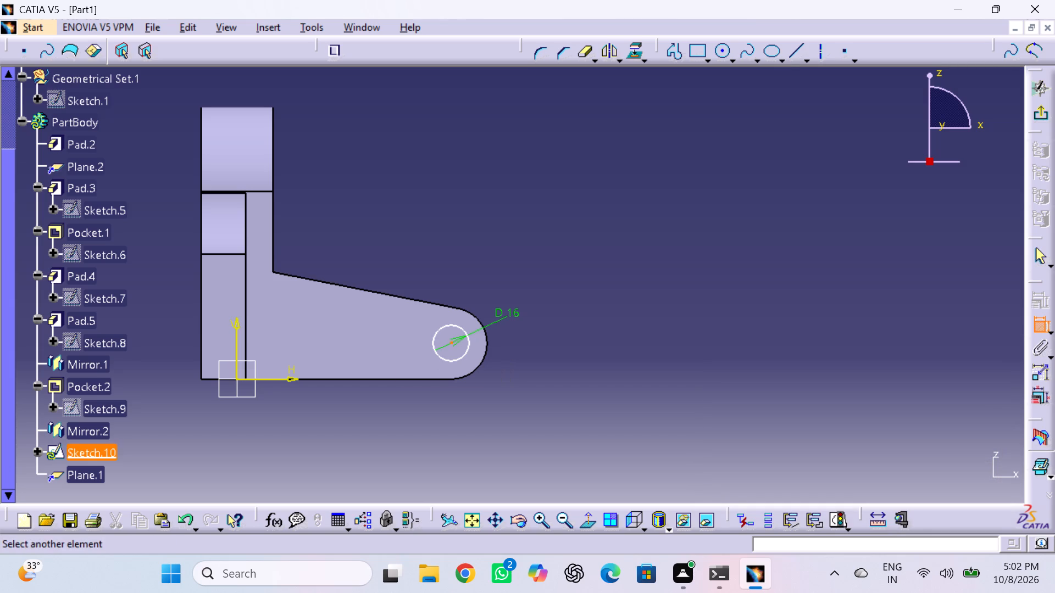
{"action": "left_click", "coordinate": [201, 312]}
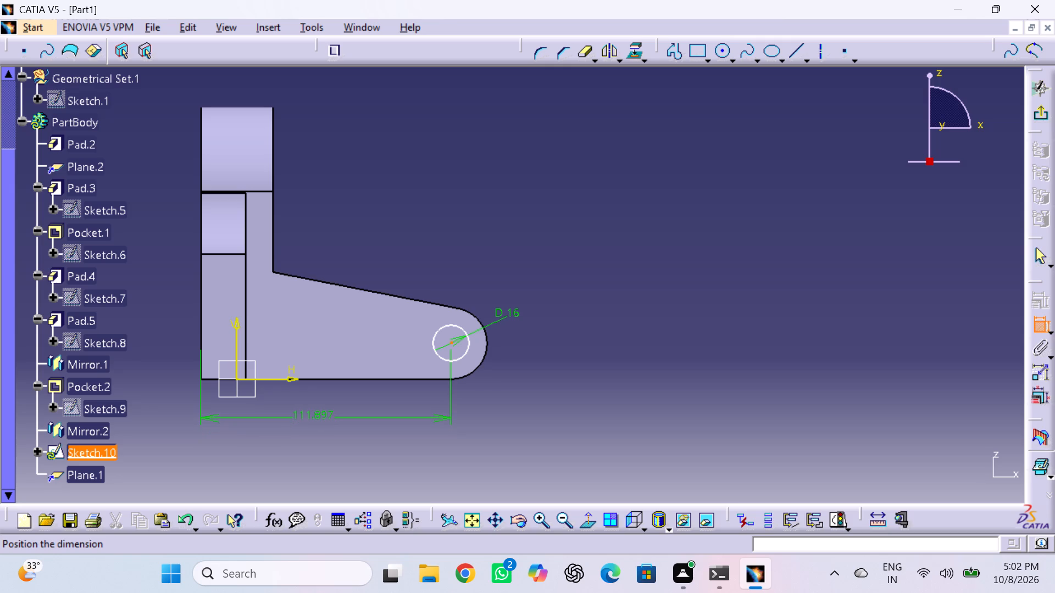
{"action": "triple_click", "coordinate": [313, 416]}
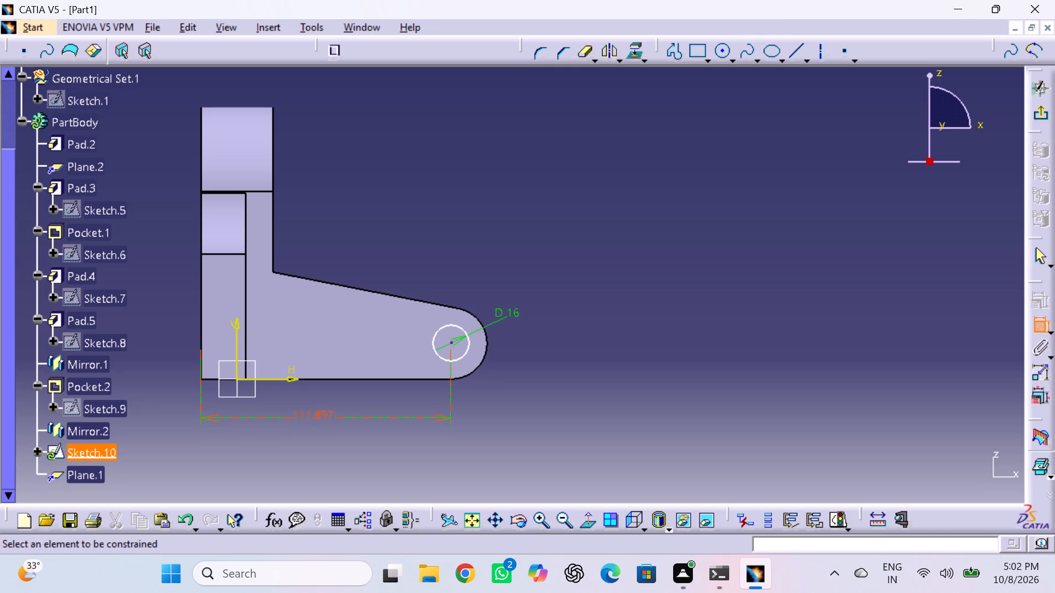
{"action": "double_click", "coordinate": [315, 412]}
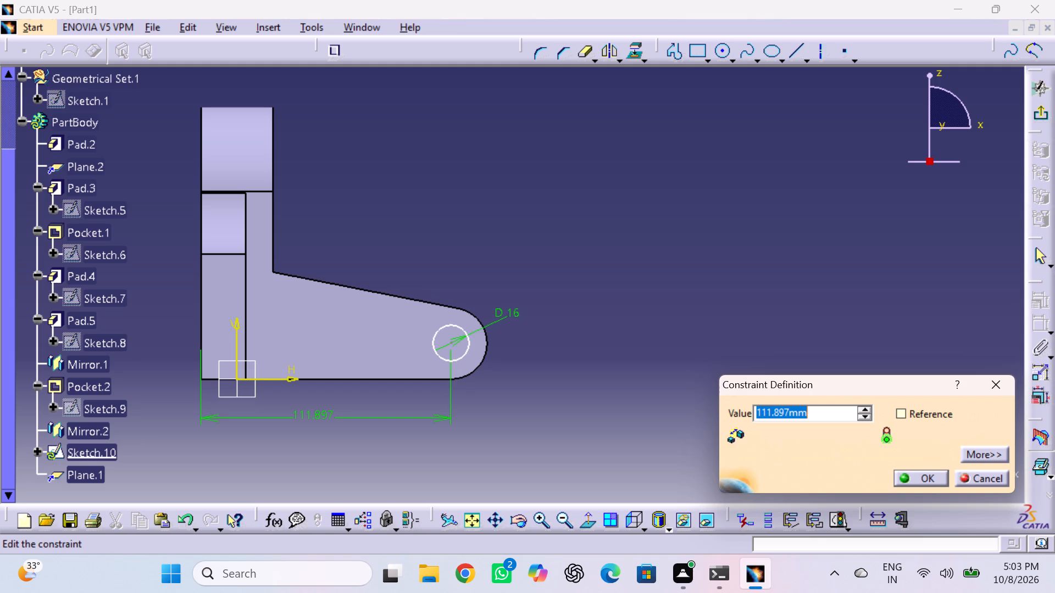
{"action": "type", "text": "11"}
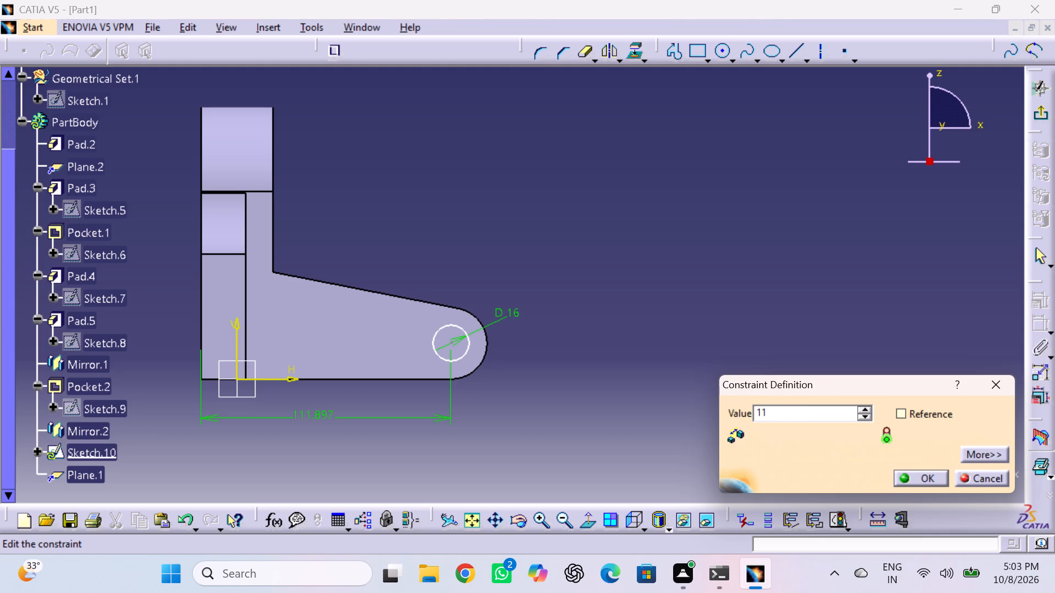
{"action": "key", "text": "0"}
{"action": "key", "text": "Return"}
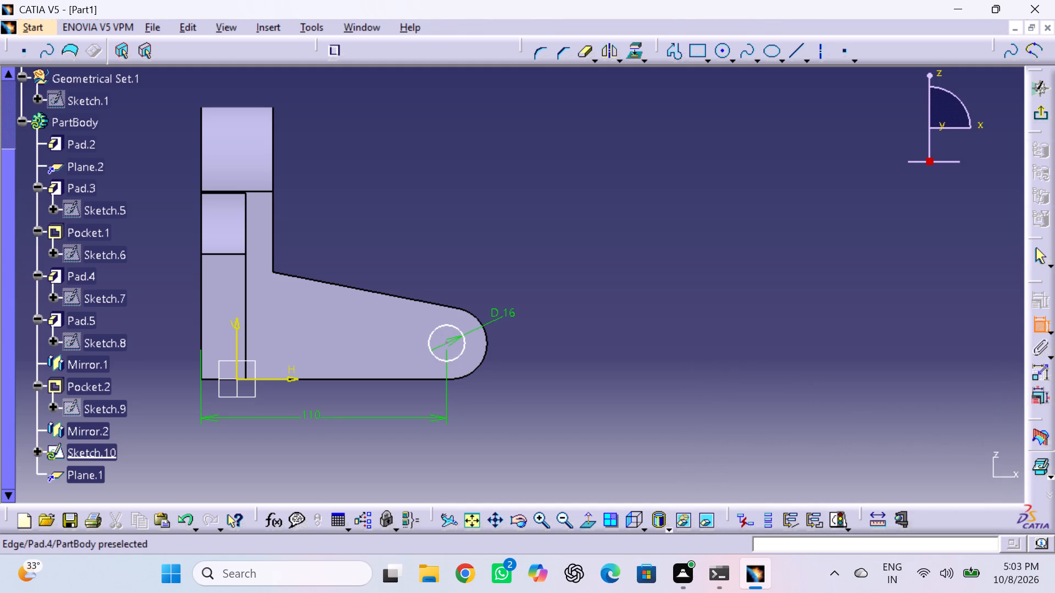
Dimension the arm circle's centre height above the arm's bottom edge and set it to 16 mm.
{"action": "left_click", "coordinate": [446, 342]}
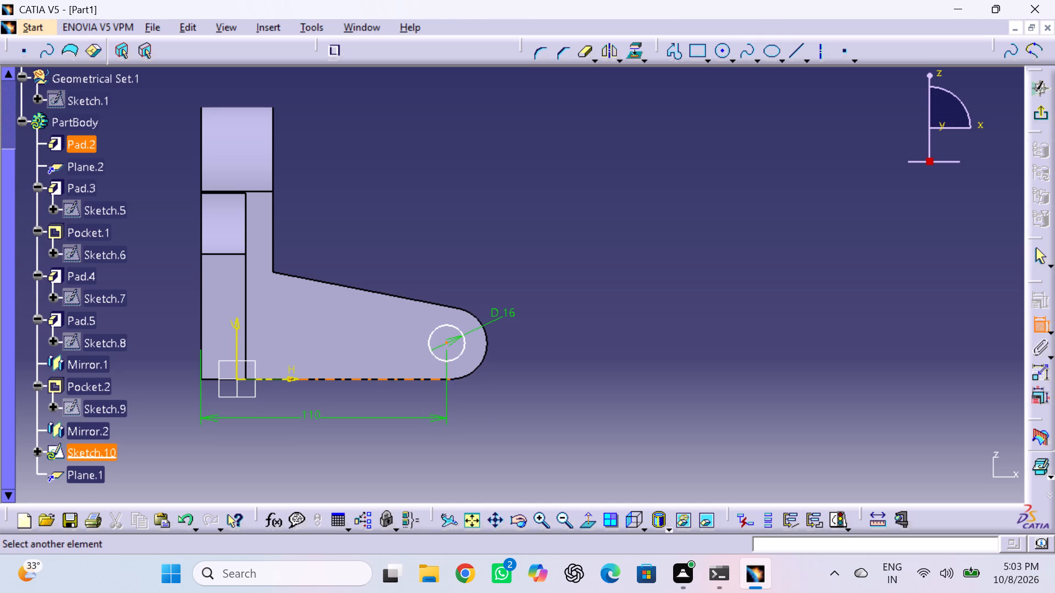
{"action": "left_click", "coordinate": [415, 377]}
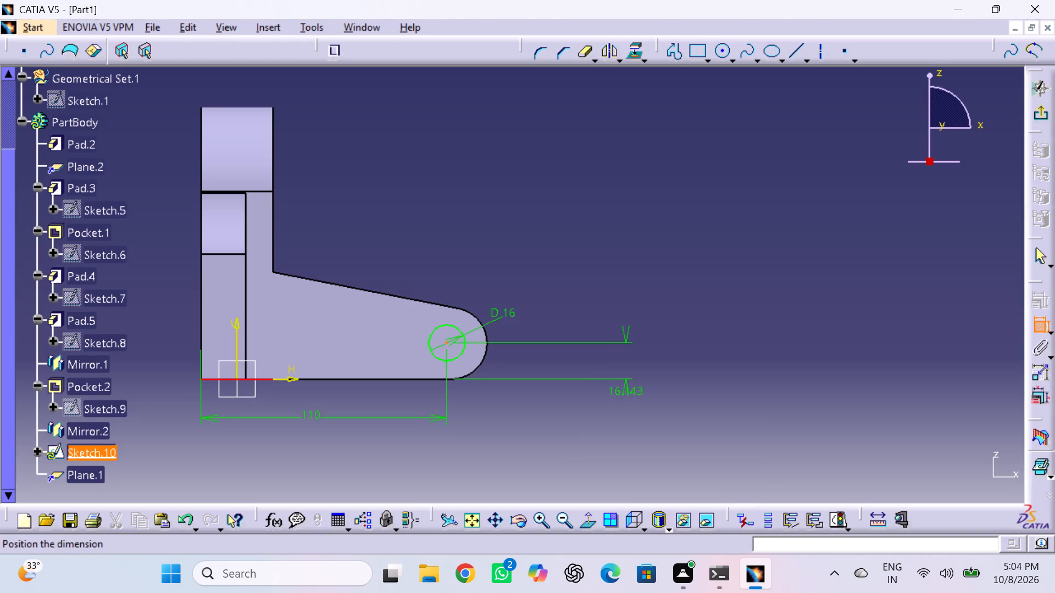
{"action": "left_click", "coordinate": [598, 369]}
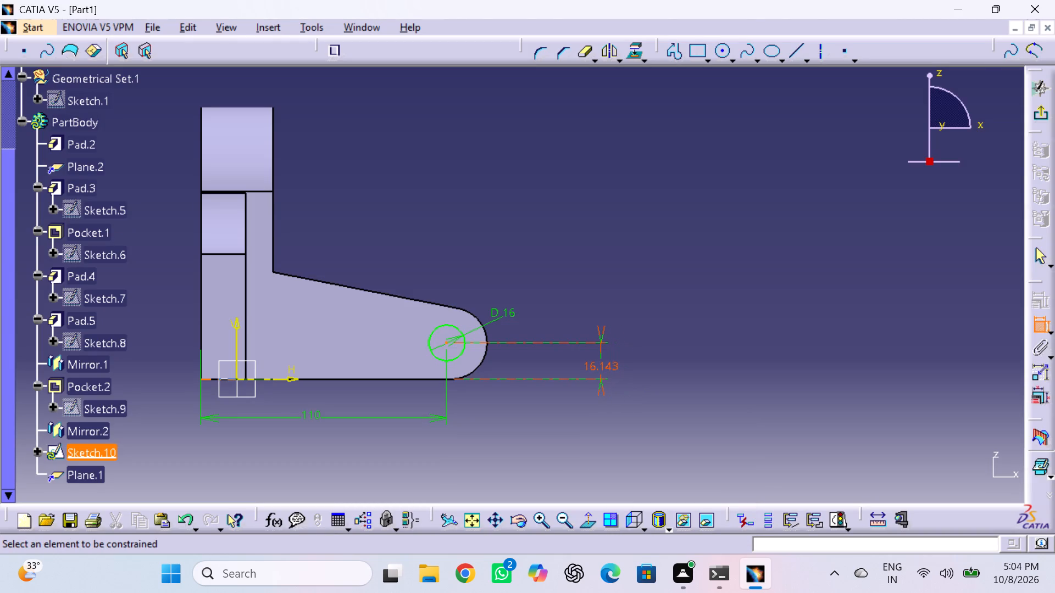
{"action": "double_click", "coordinate": [612, 365]}
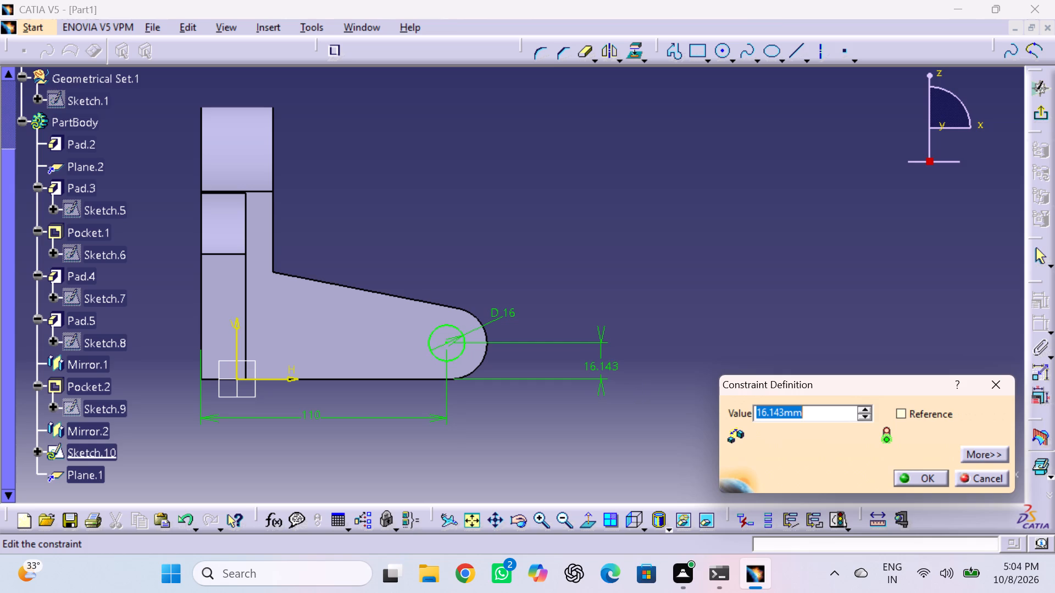
{"action": "key", "text": "1"}
{"action": "key", "text": "6"}
{"action": "key", "text": "Return"}
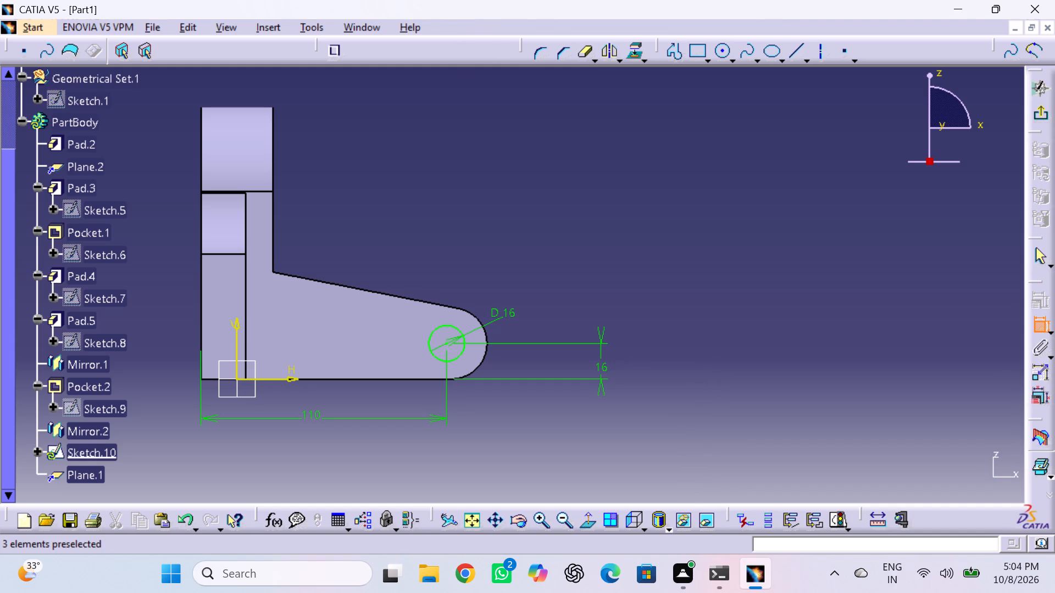
Exit the sketch and cut the circle through both arms as a Pocket 89 mm deep.
{"action": "left_click", "coordinate": [1041, 109]}
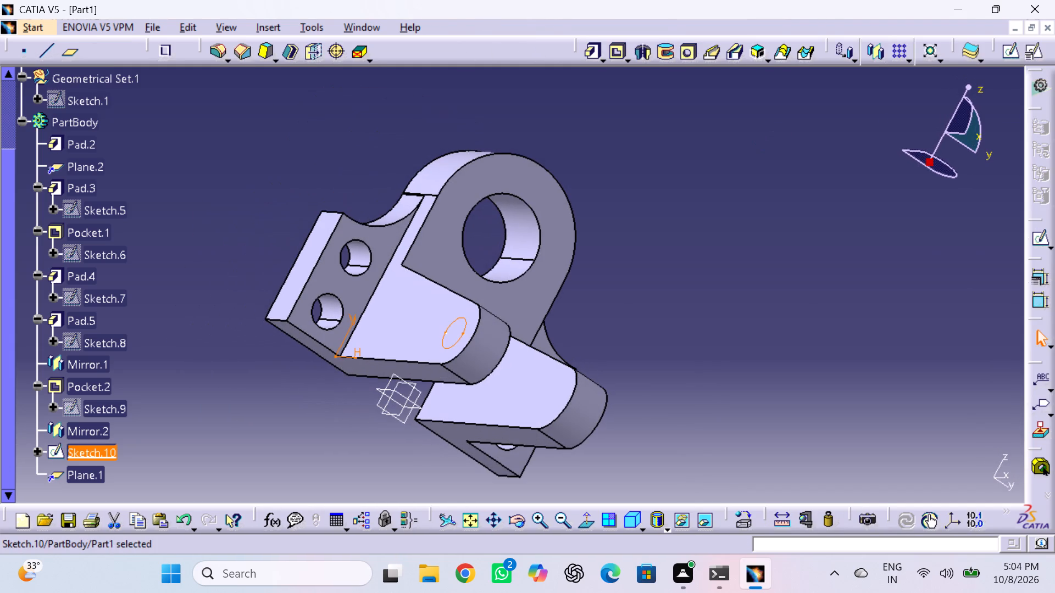
{"action": "left_click", "coordinate": [617, 53]}
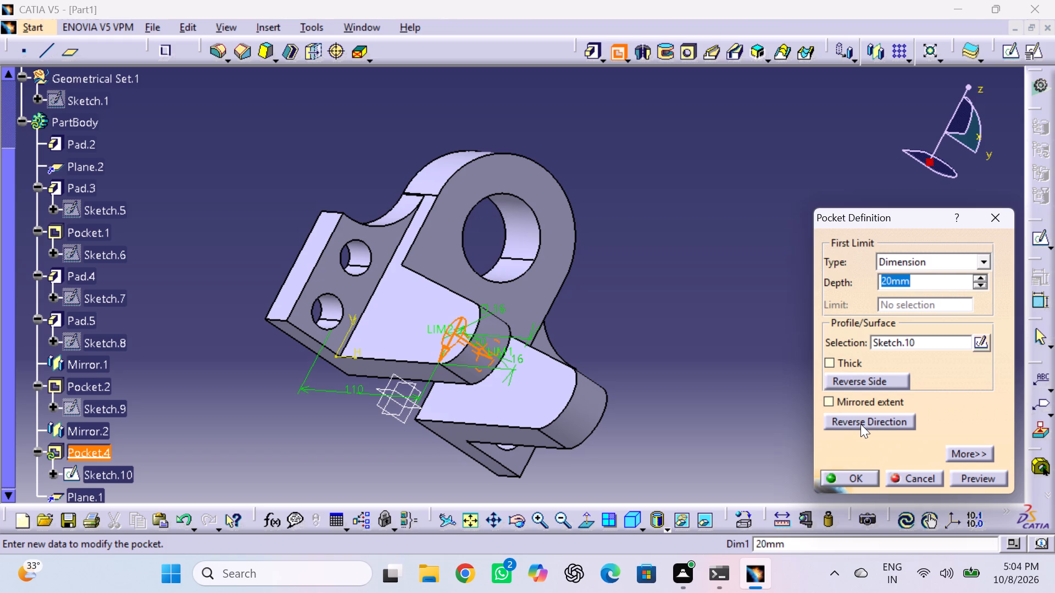
{"action": "triple_click", "coordinate": [977, 277]}
{"action": "triple_click", "coordinate": [977, 277]}
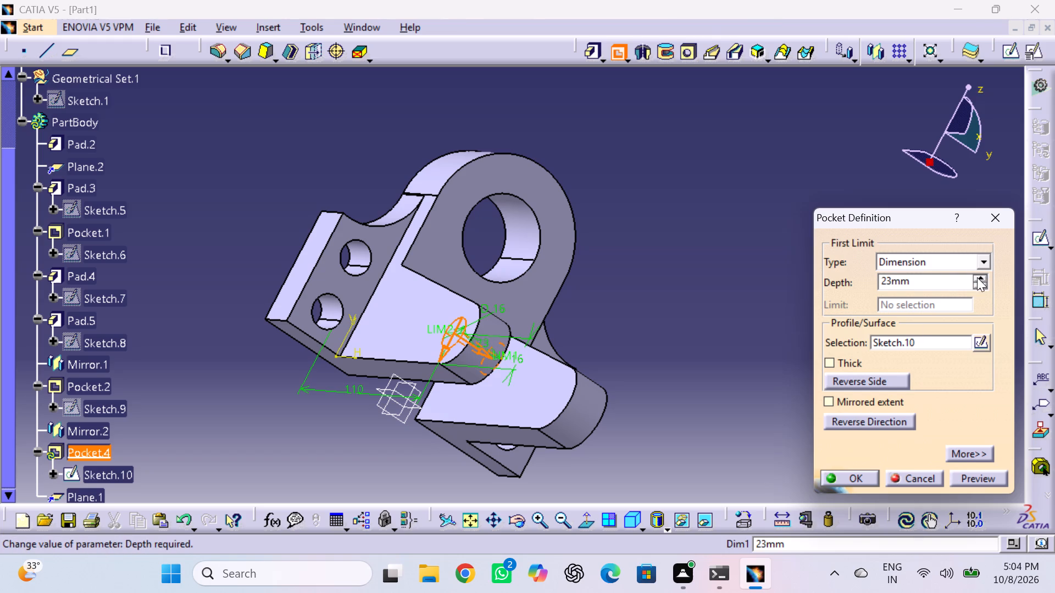
{"action": "triple_click", "coordinate": [977, 277]}
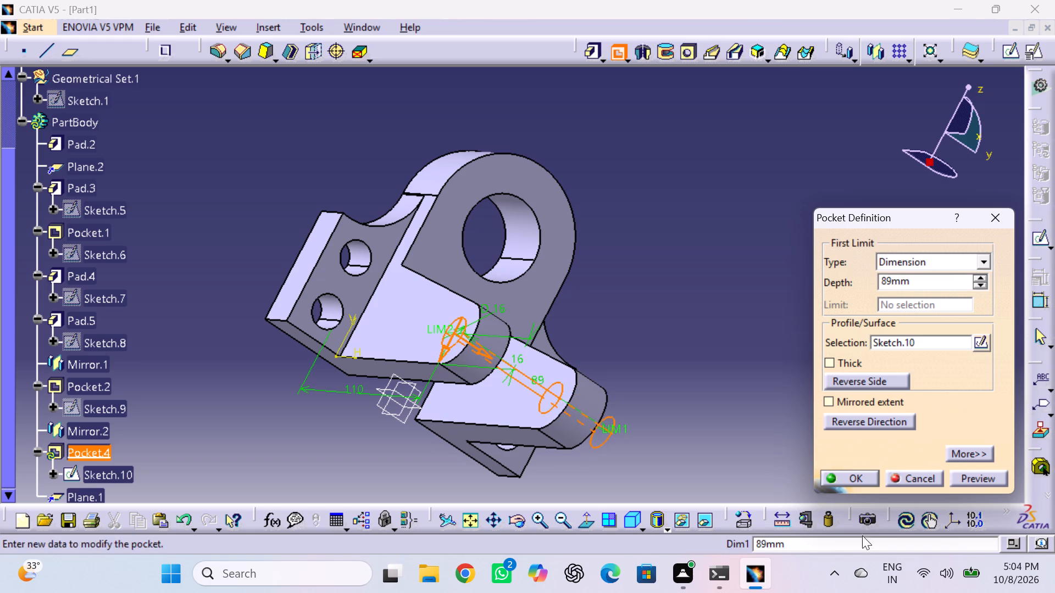
{"action": "left_click", "coordinate": [848, 473]}
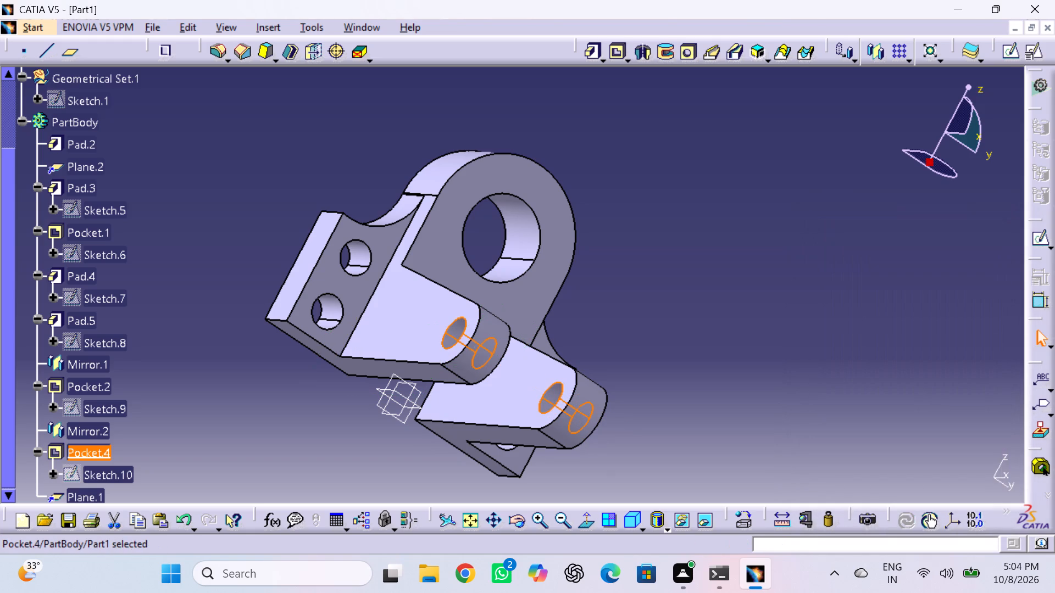
{"action": "left_click", "coordinate": [790, 391]}
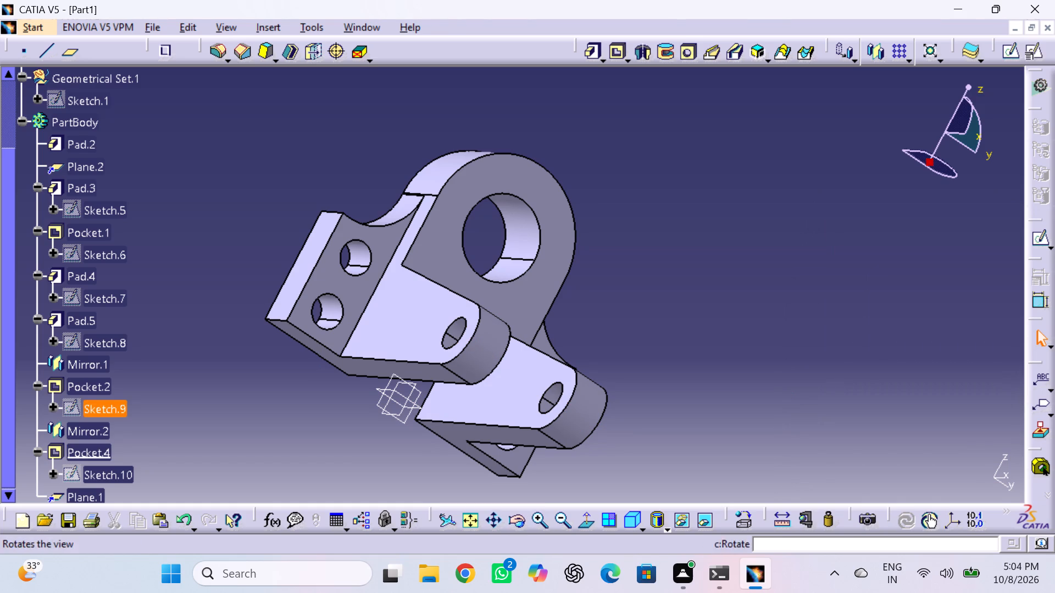
Save the part as Part2 in the catia parts folder.
{"action": "left_click", "coordinate": [518, 519]}
{"action": "left_click_drag", "start_coordinate": [608, 343], "coordinate": [559, 339]}
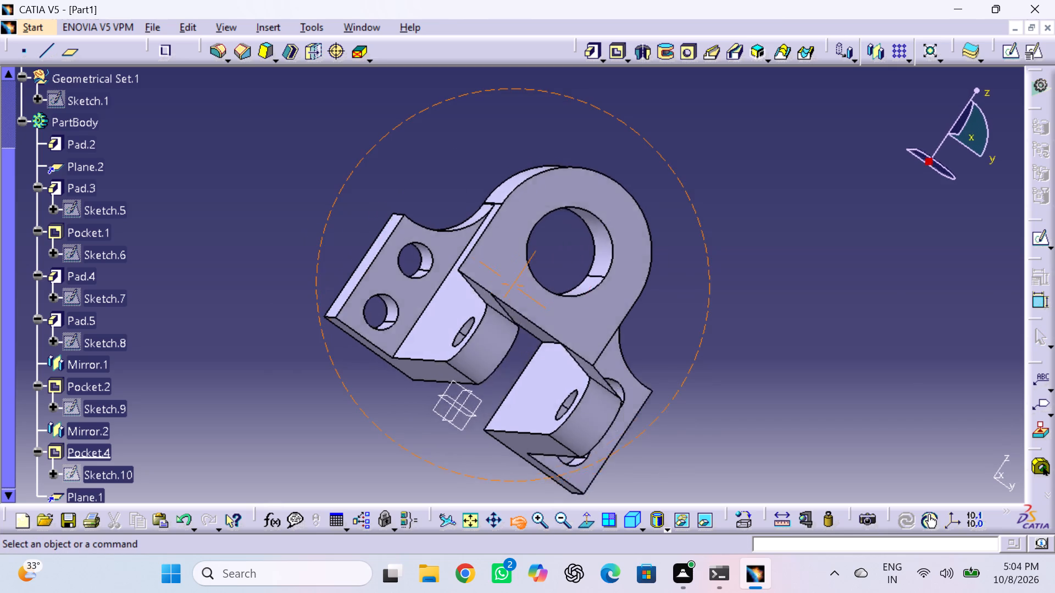
{"action": "left_click_drag", "start_coordinate": [559, 339], "coordinate": [537, 394]}
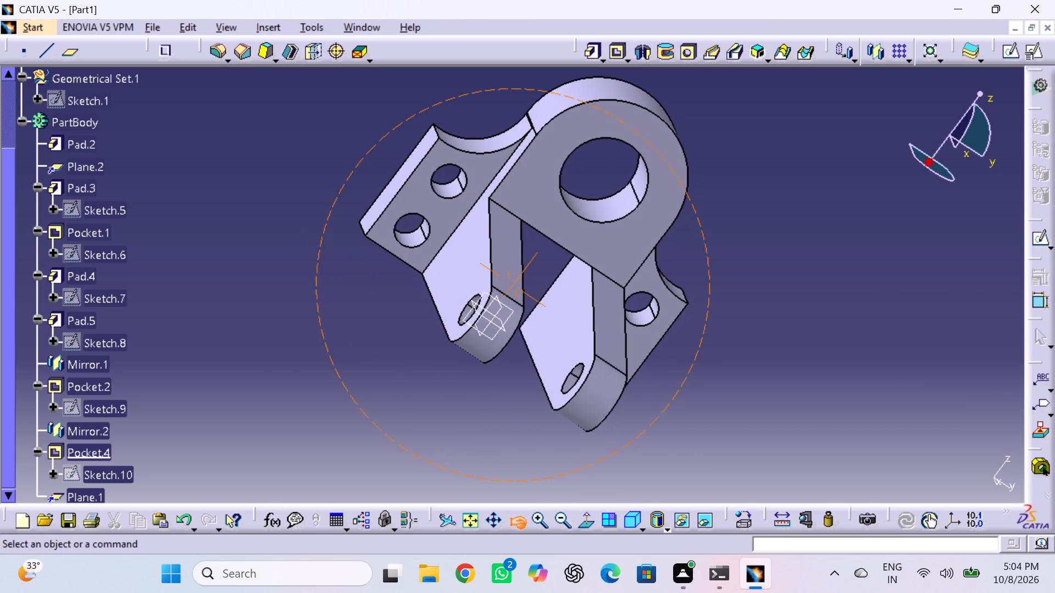
{"action": "left_click_drag", "start_coordinate": [537, 394], "coordinate": [537, 393]}
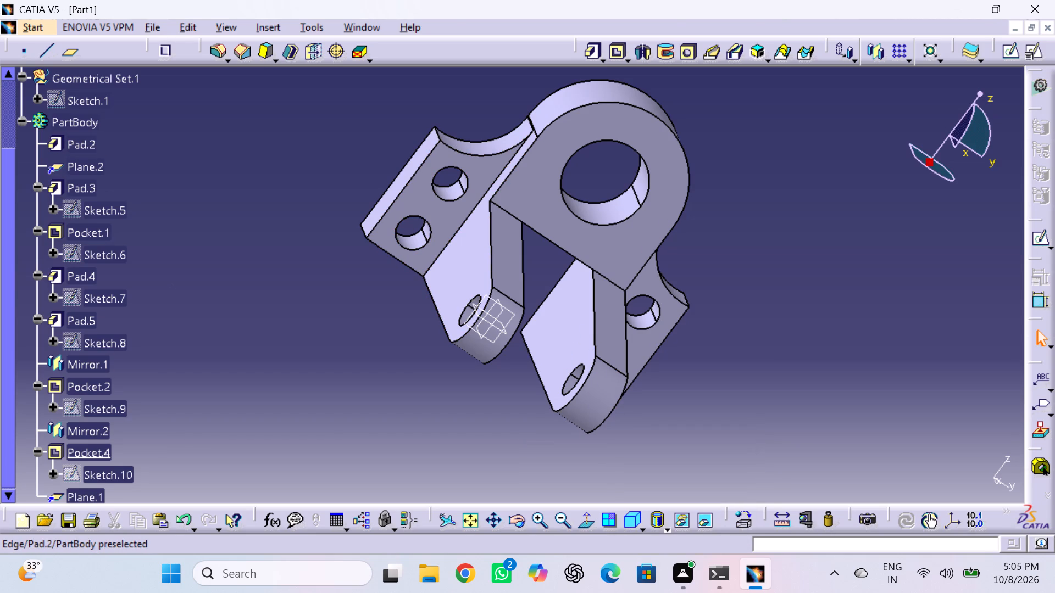
{"action": "key", "text": "ctrl+s"}
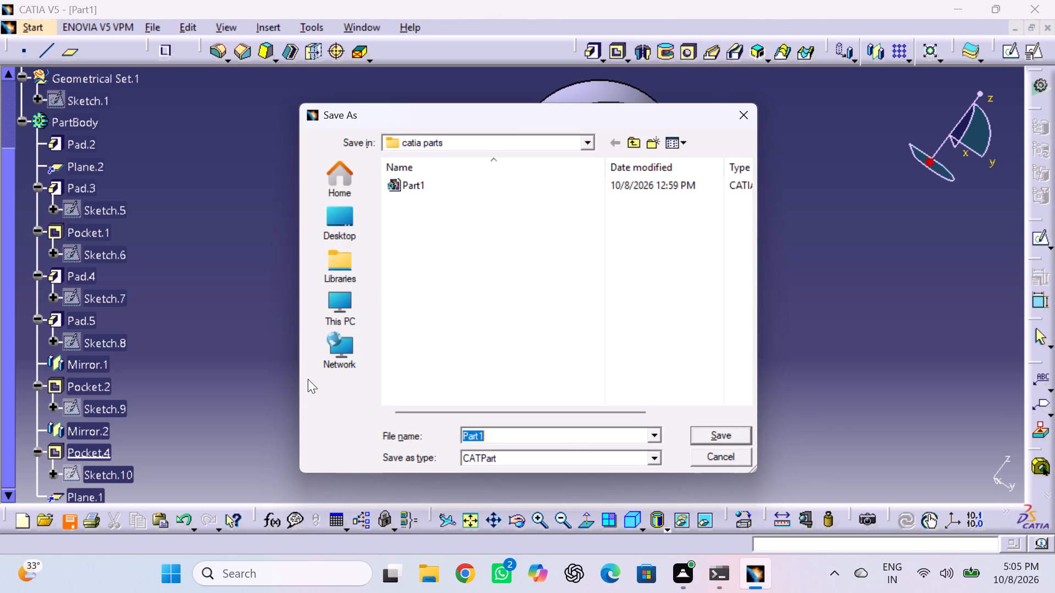
{"action": "left_click", "coordinate": [562, 435]}
{"action": "key", "text": "BackSpace"}
{"action": "key", "text": "2"}
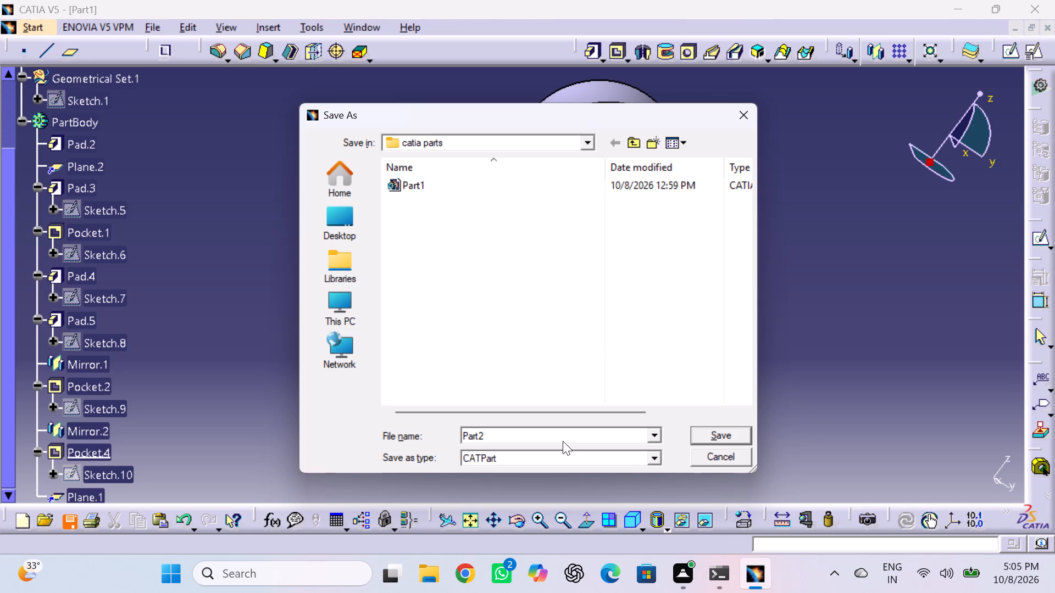
{"action": "left_click", "coordinate": [719, 435]}
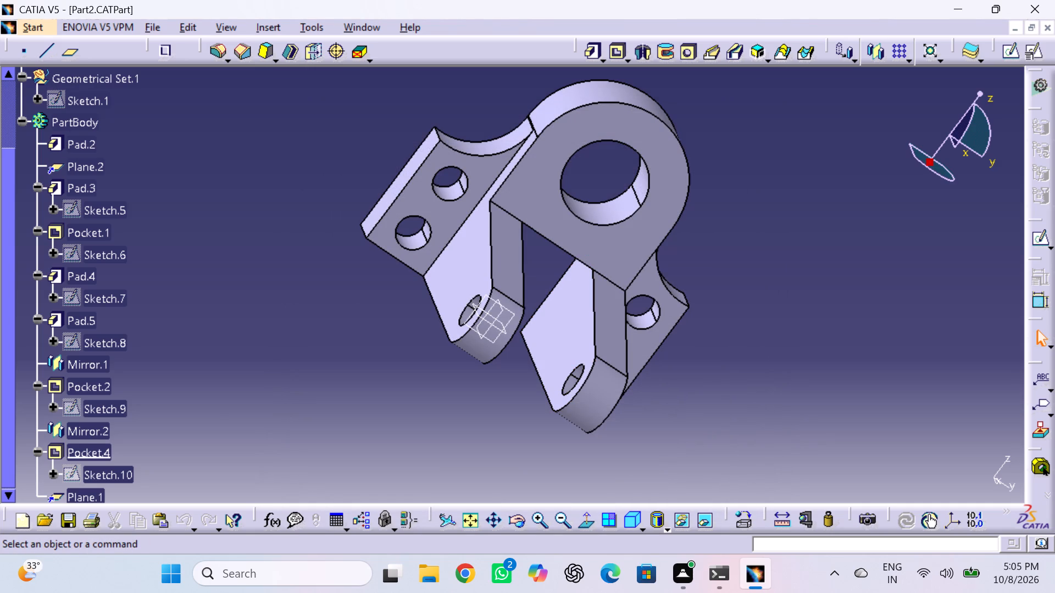
Switch to the Drafting workbench and create a new A0 ISO drawing with the automatic front, top and left view layout.
{"action": "left_click", "coordinate": [36, 26]}
{"action": "left_click", "coordinate": [55, 63]}
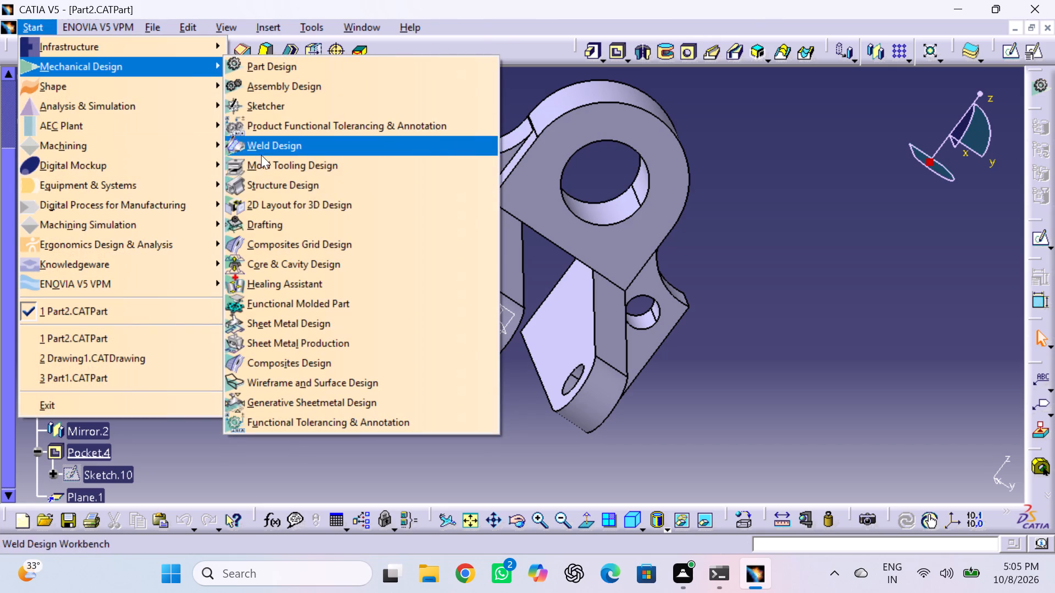
{"action": "left_click", "coordinate": [275, 232]}
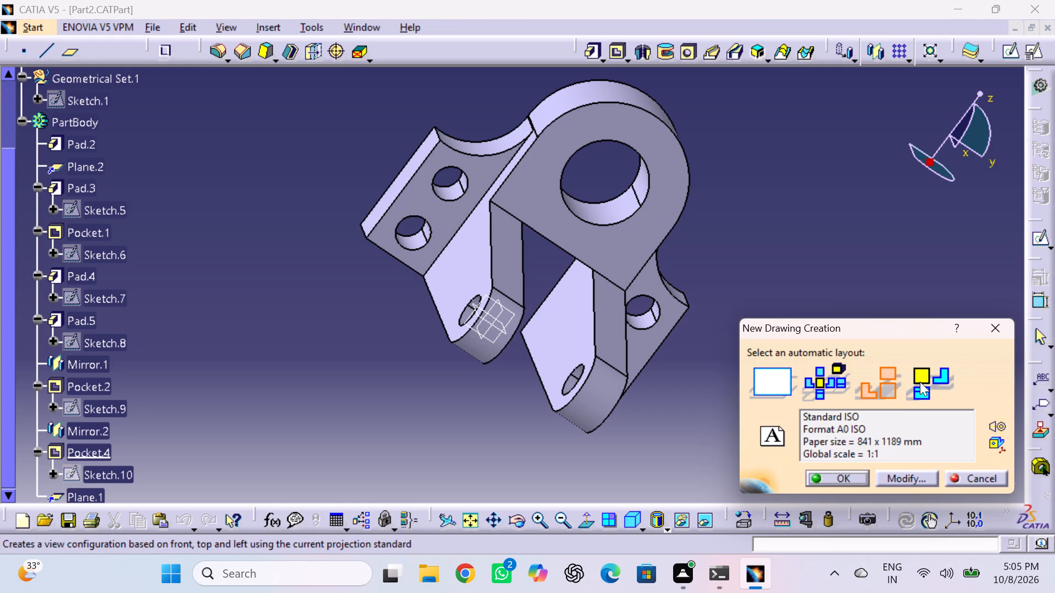
{"action": "left_click", "coordinate": [922, 383]}
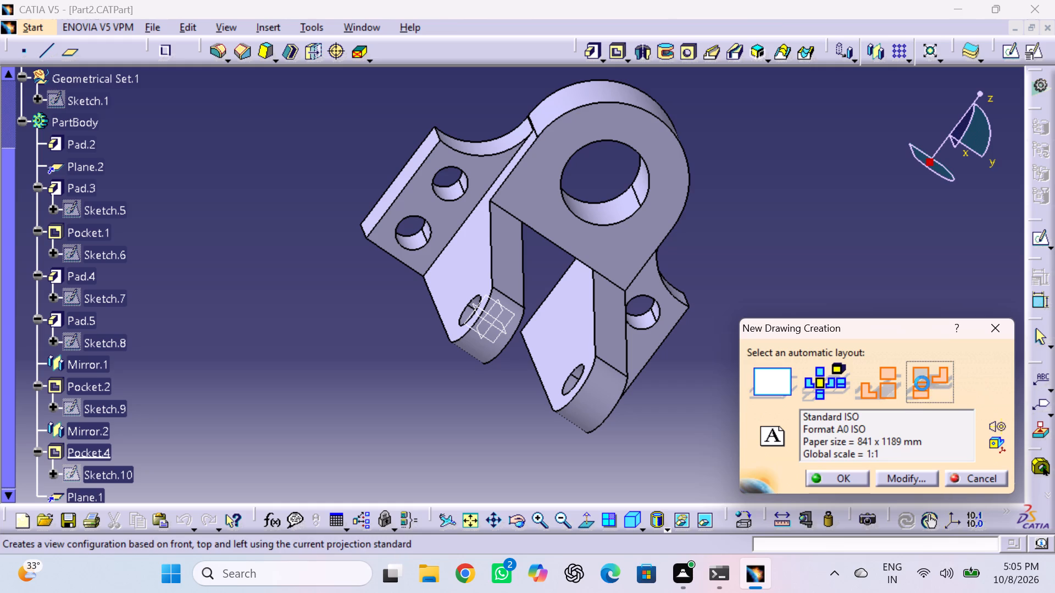
{"action": "left_click", "coordinate": [828, 477]}
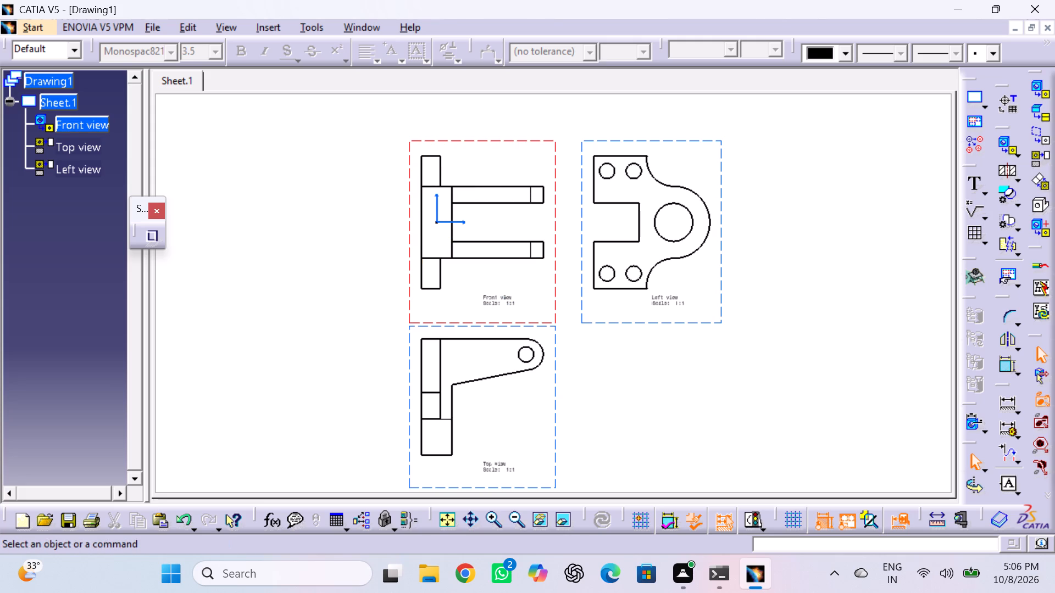
Move the front view with its linked views higher on the sheet, and move the top view down to widen the gap.
{"action": "left_click_drag", "start_coordinate": [491, 140], "coordinate": [491, 125]}
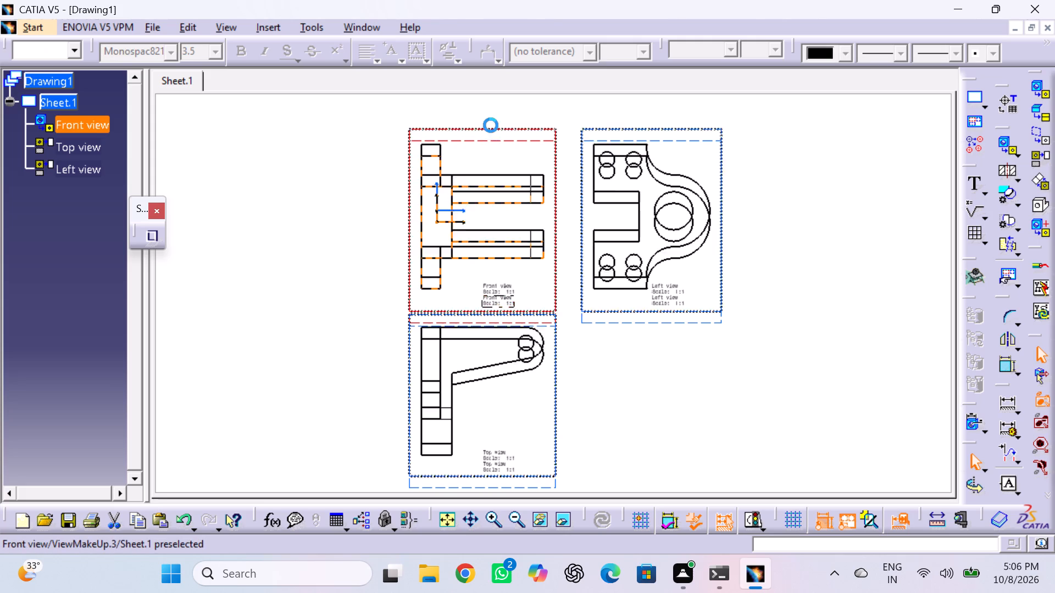
{"action": "left_click_drag", "start_coordinate": [491, 125], "coordinate": [487, 105]}
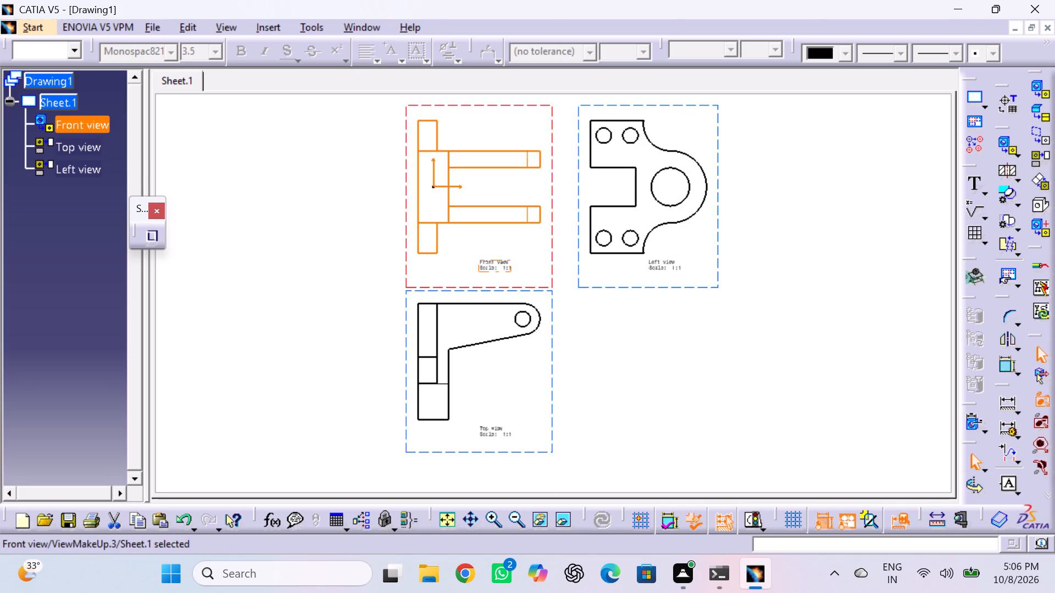
{"action": "left_click_drag", "start_coordinate": [527, 452], "coordinate": [526, 475]}
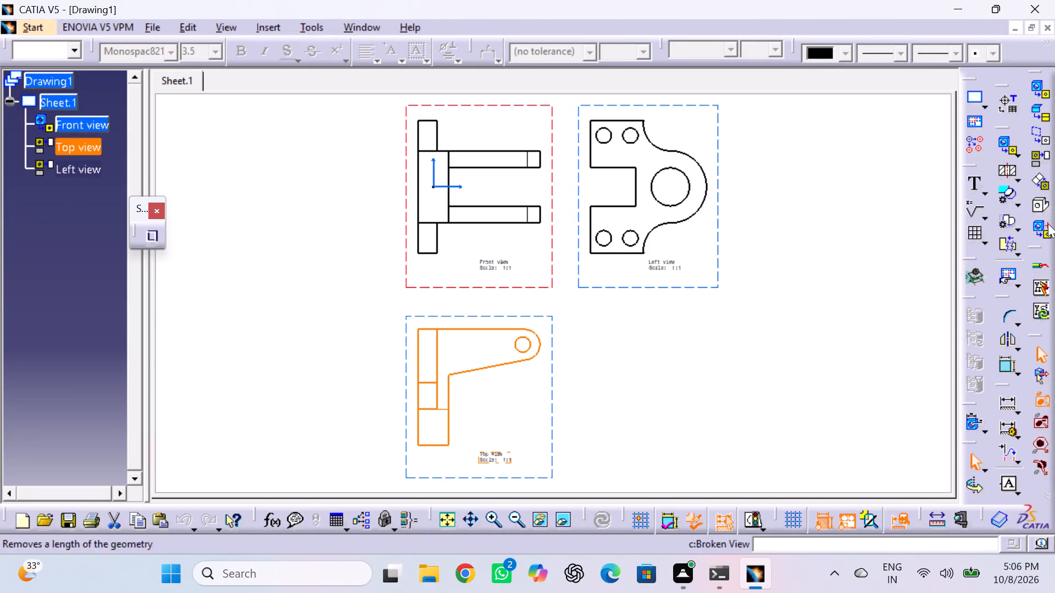
Add an isometric view of Part2 to the sheet beside the left view, oriented from the part's standard isometric view.
{"action": "left_click", "coordinate": [1041, 204]}
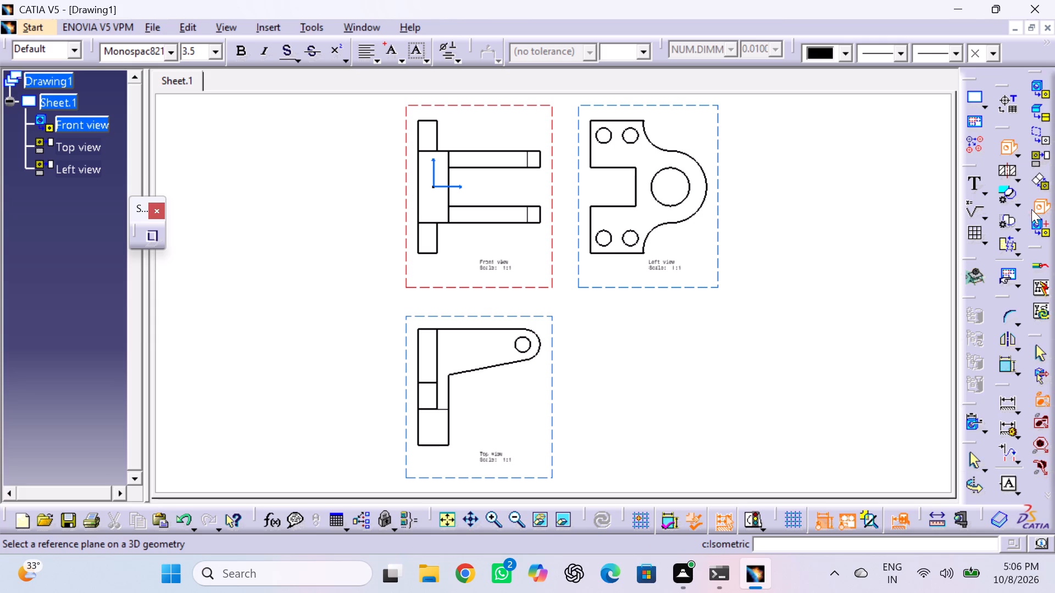
{"action": "left_click", "coordinate": [70, 277]}
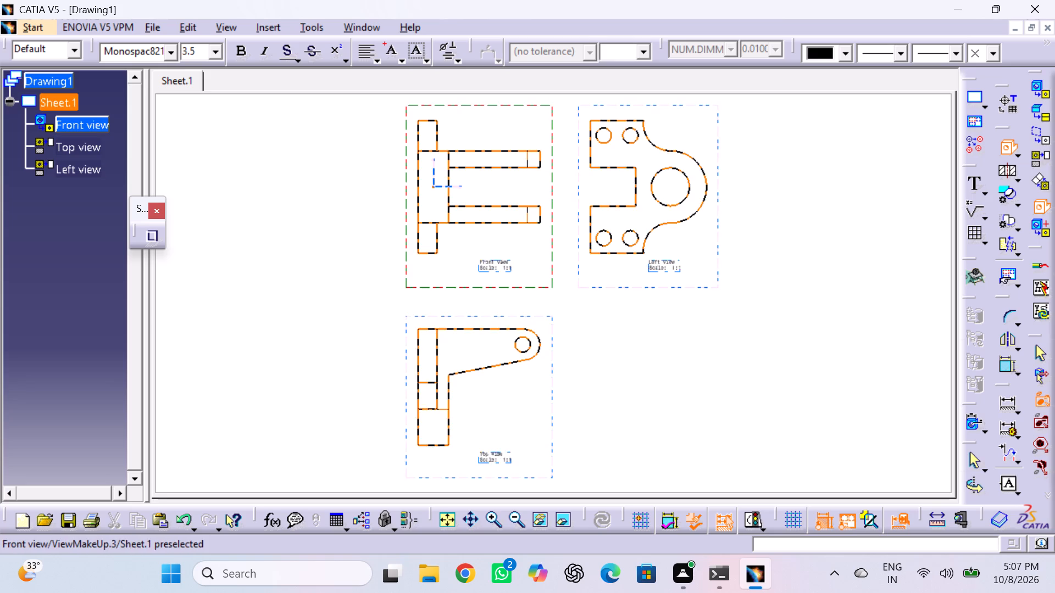
{"action": "scroll", "coordinate": [82, 148], "scroll_direction": "up", "scroll_amount": 5}
{"action": "scroll", "coordinate": [82, 148], "scroll_direction": "down", "scroll_amount": 2}
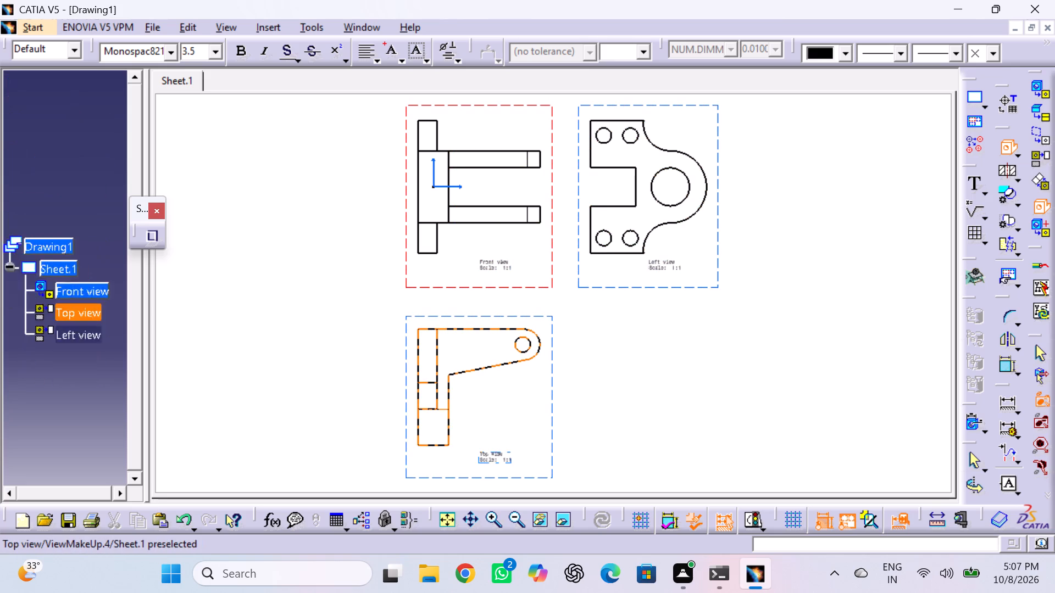
{"action": "scroll", "coordinate": [82, 149], "scroll_direction": "down", "scroll_amount": 2}
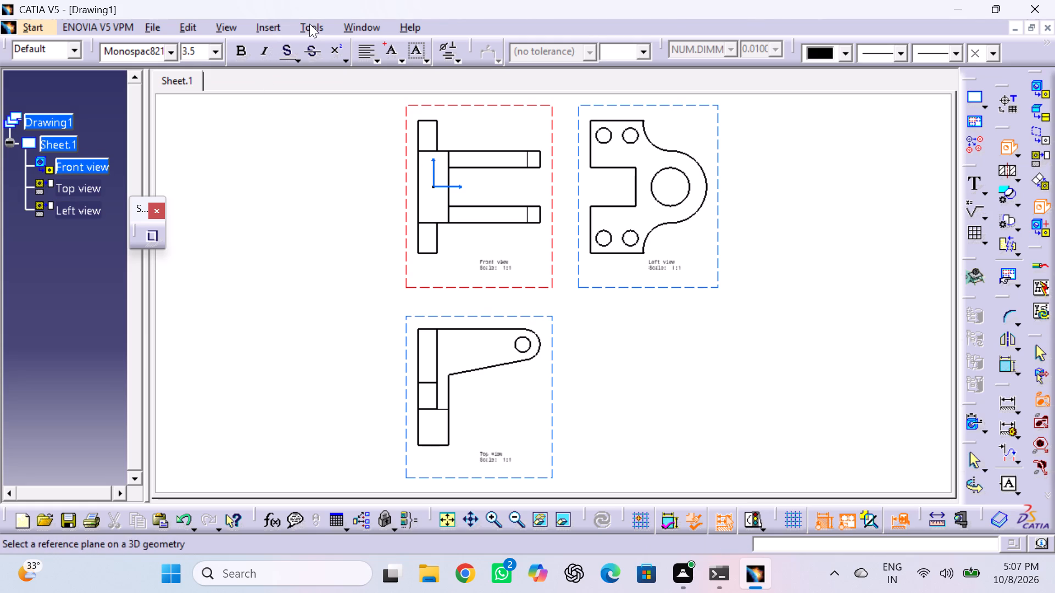
{"action": "left_click", "coordinate": [365, 27]}
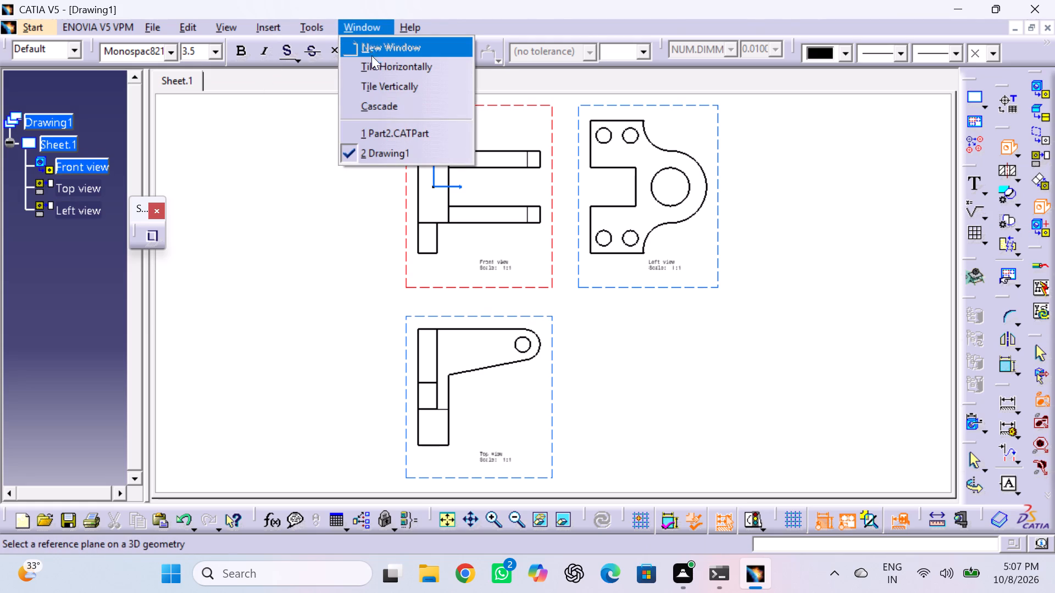
{"action": "left_click", "coordinate": [392, 132]}
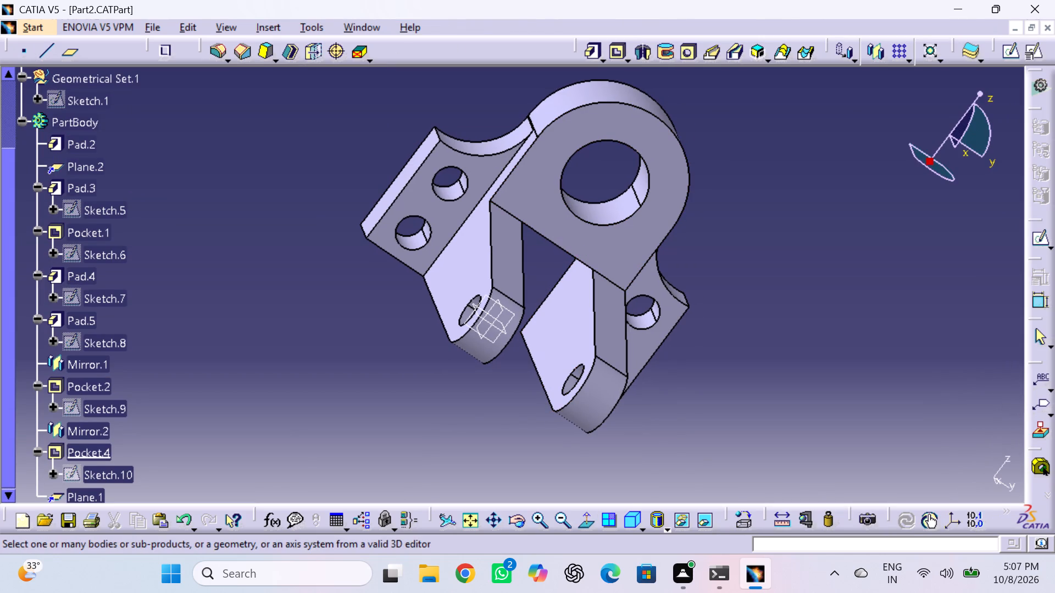
{"action": "left_click", "coordinate": [629, 515]}
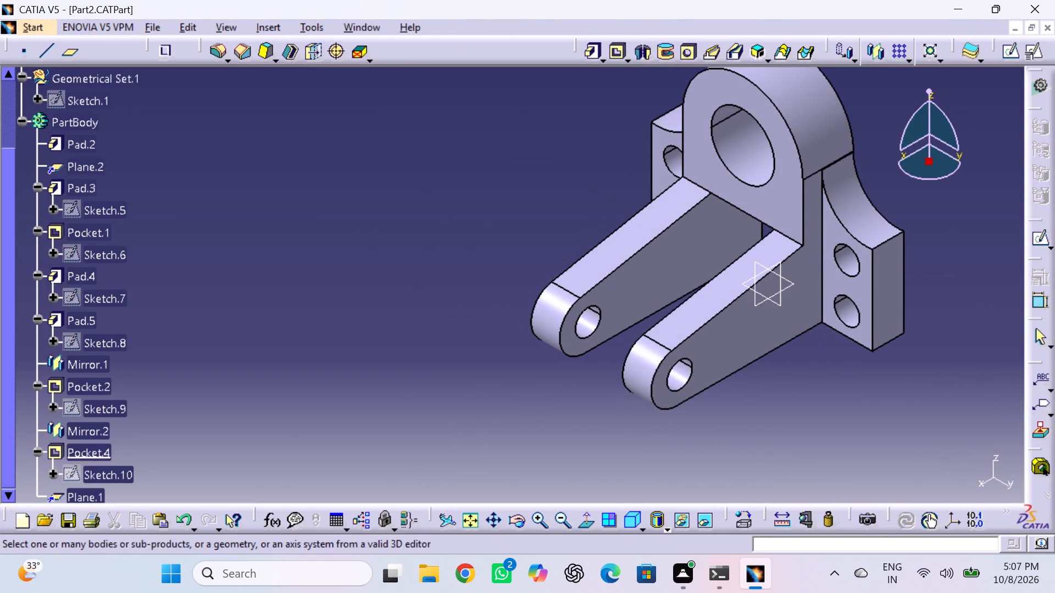
{"action": "left_click", "coordinate": [771, 199]}
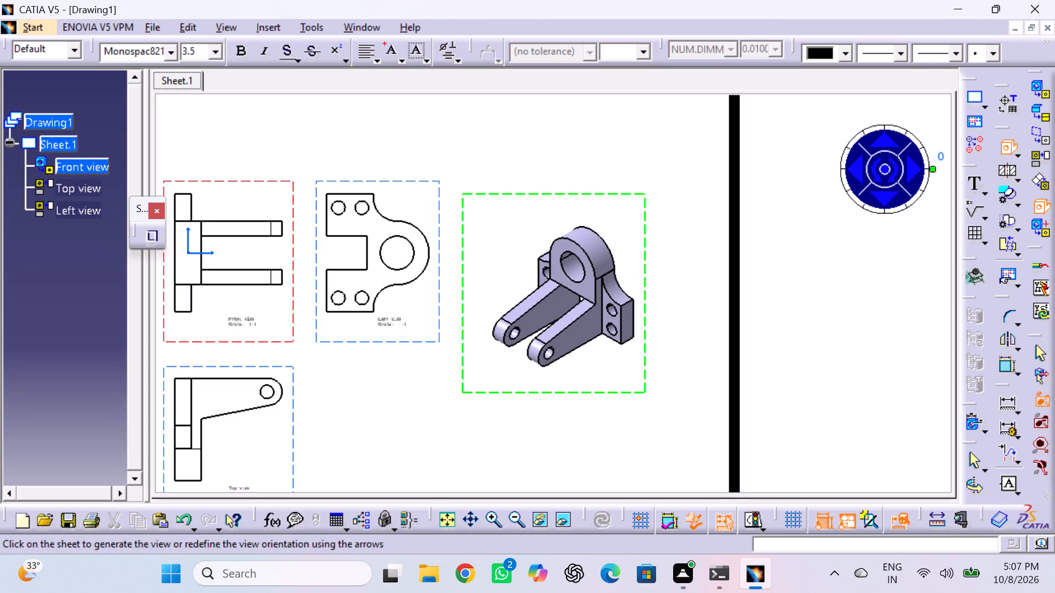
{"action": "right_click", "coordinate": [645, 329]}
{"action": "left_click", "coordinate": [677, 315]}
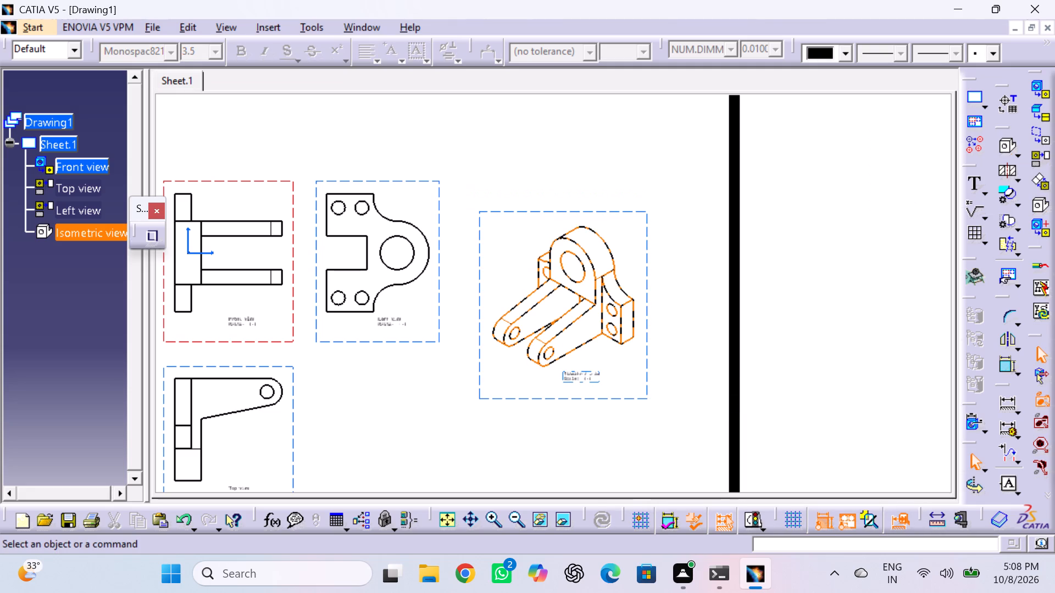
Enable 3D Colors for the isometric view and set its view generation mode to Raster with shaded rendering.
{"action": "right_click", "coordinate": [647, 321]}
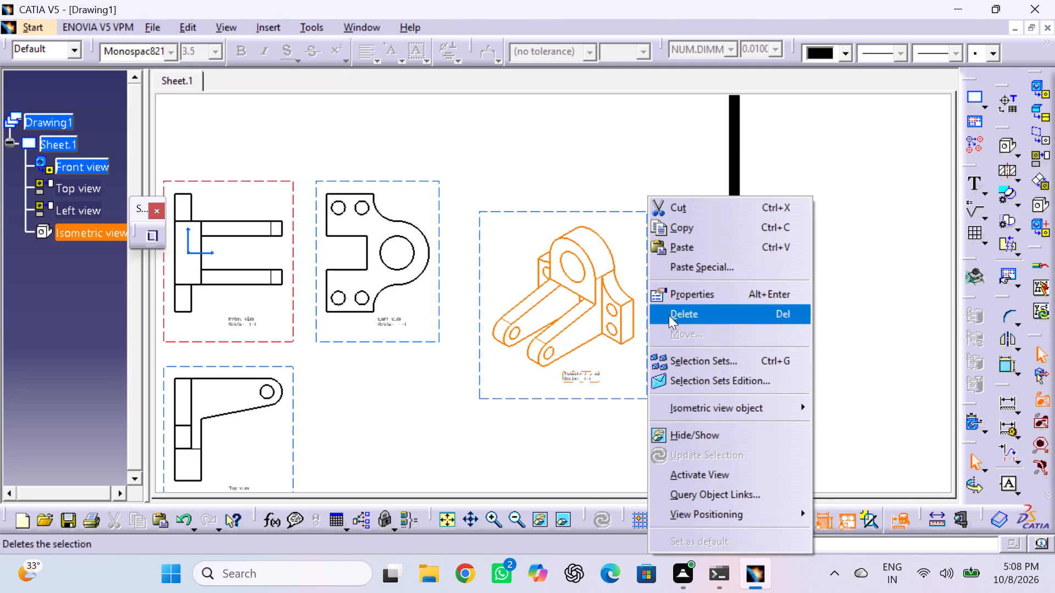
{"action": "left_click", "coordinate": [684, 292]}
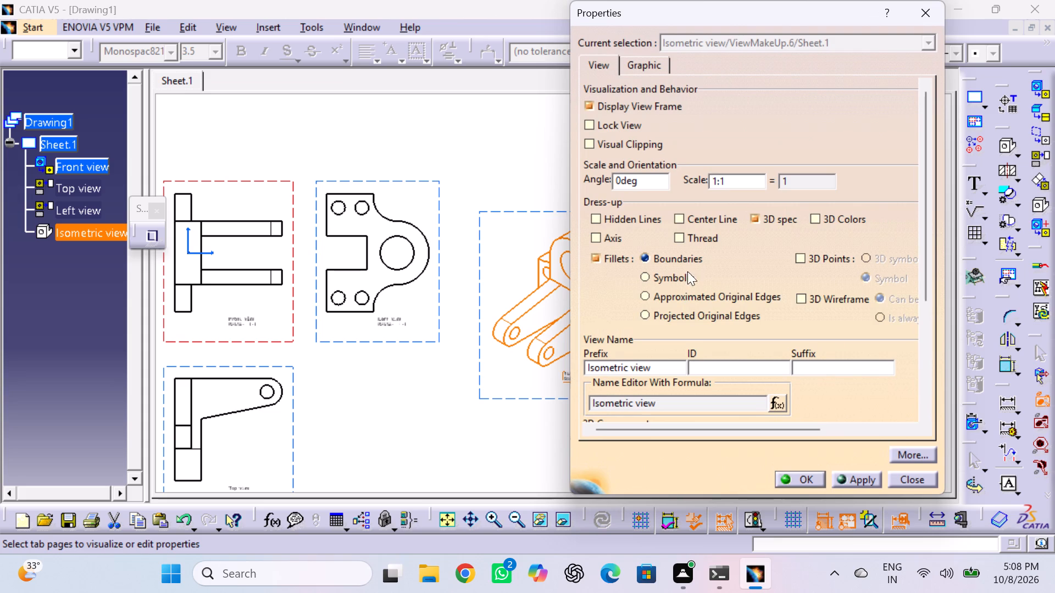
{"action": "left_click", "coordinate": [818, 217]}
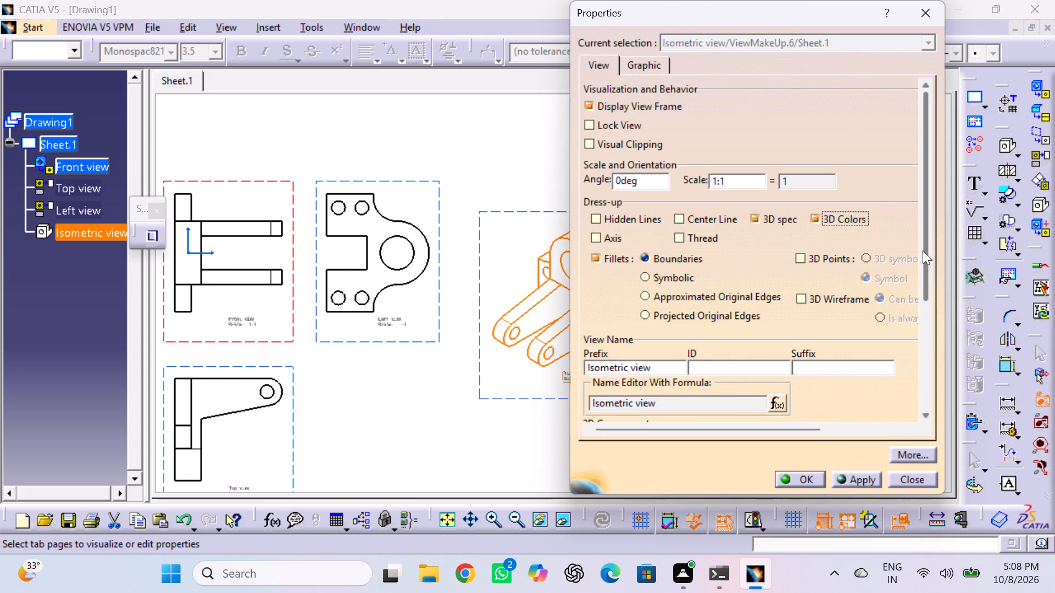
{"action": "scroll", "coordinate": [923, 250], "scroll_direction": "down", "scroll_amount": 3}
{"action": "left_click_drag", "start_coordinate": [924, 251], "coordinate": [925, 335]}
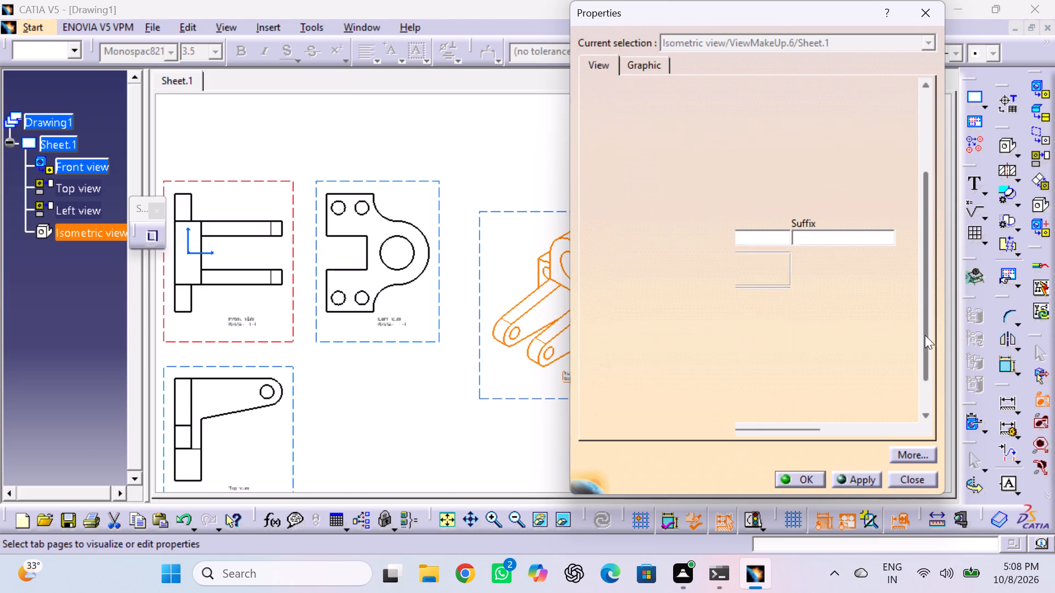
{"action": "left_click_drag", "start_coordinate": [925, 335], "coordinate": [923, 408]}
{"action": "left_click", "coordinate": [923, 408]}
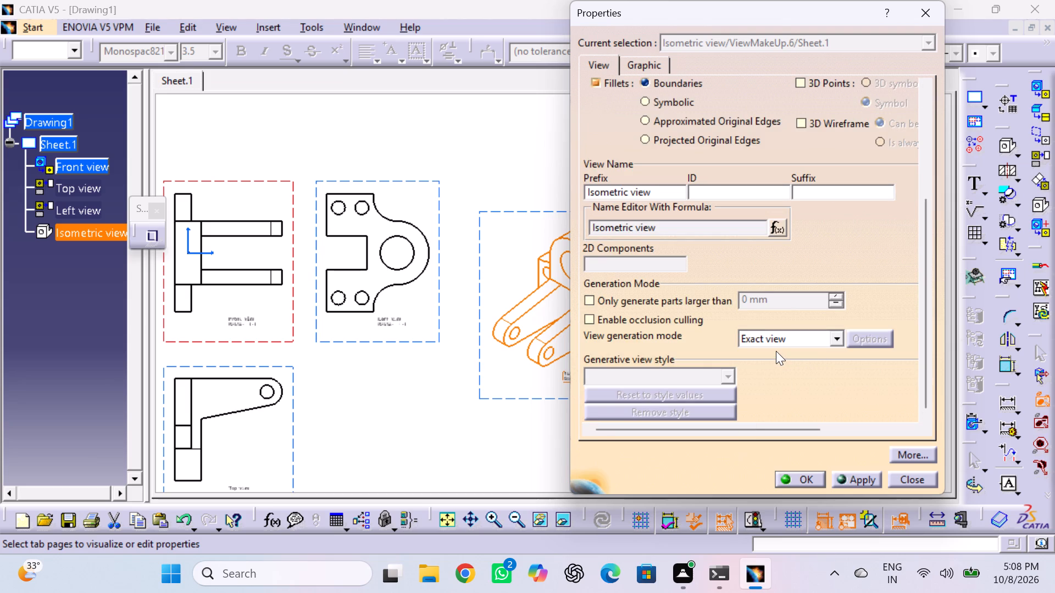
{"action": "left_click", "coordinate": [838, 338]}
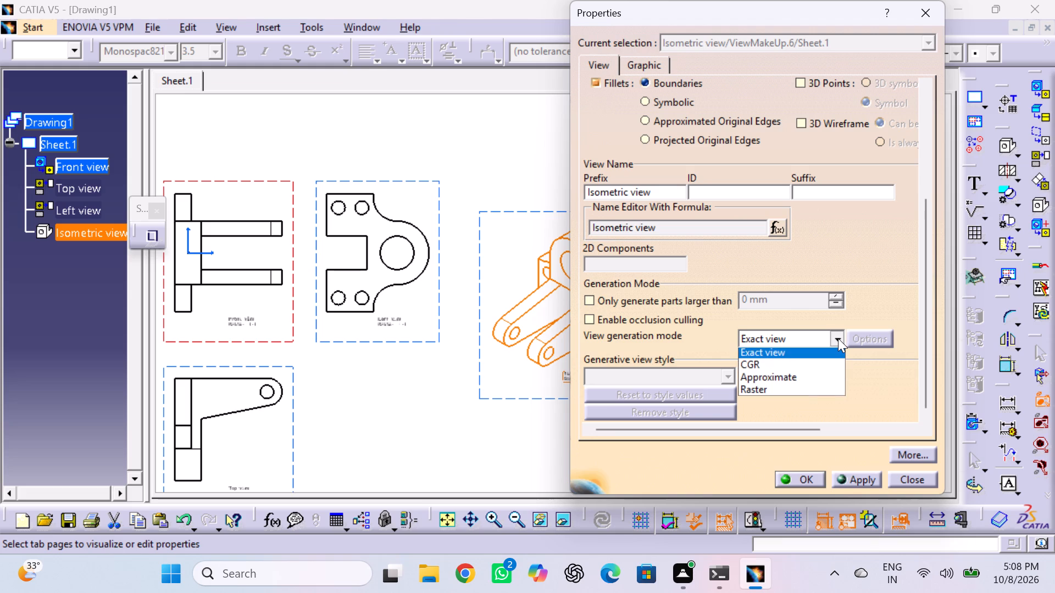
{"action": "left_click", "coordinate": [776, 393]}
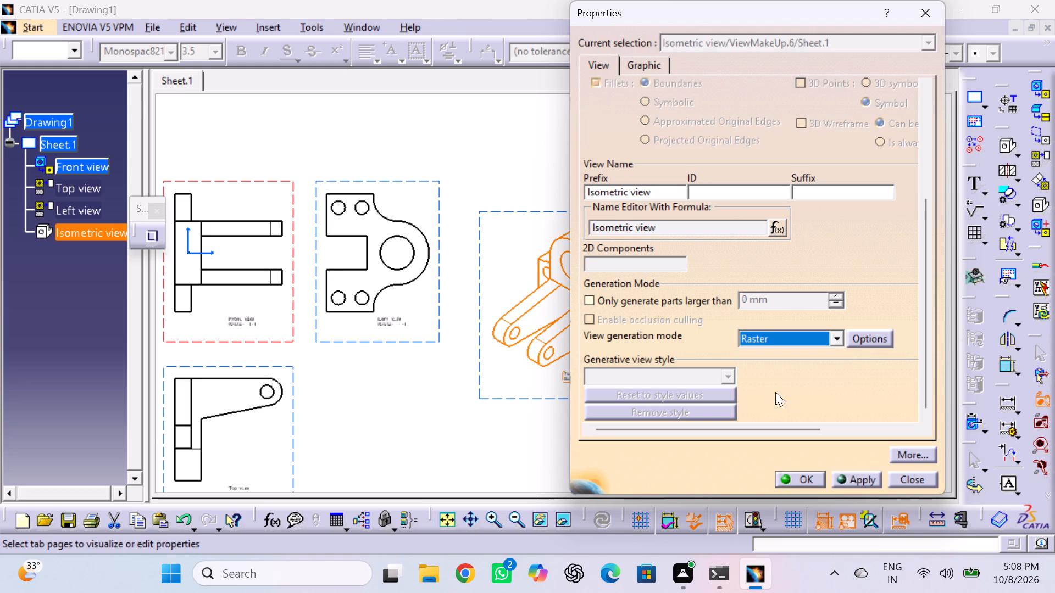
{"action": "left_click", "coordinate": [874, 337]}
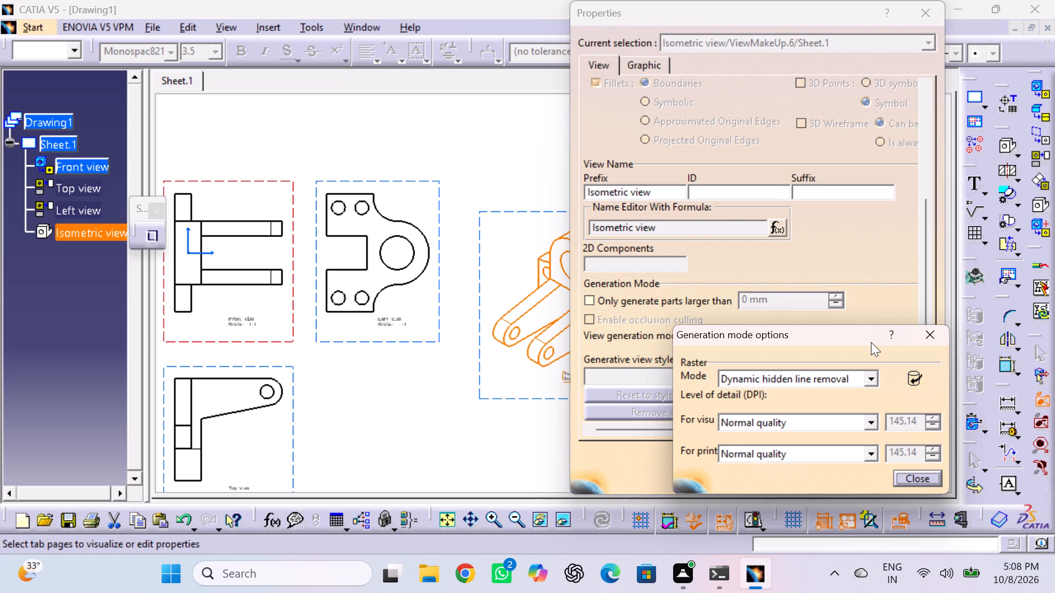
{"action": "left_click", "coordinate": [869, 379]}
{"action": "left_click", "coordinate": [815, 407]}
{"action": "left_click", "coordinate": [914, 475]}
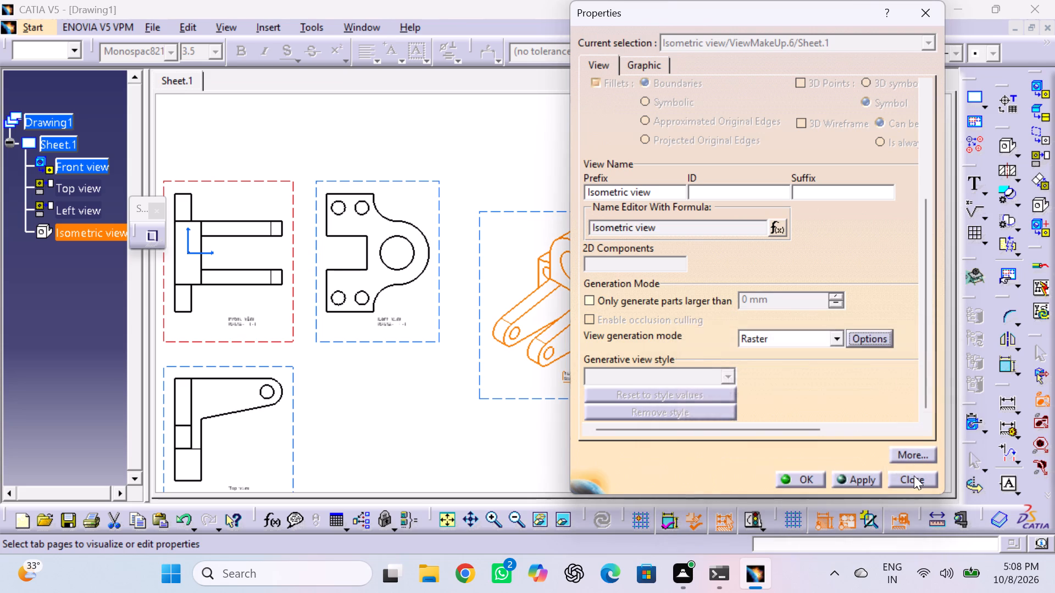
{"action": "left_click", "coordinate": [807, 475]}
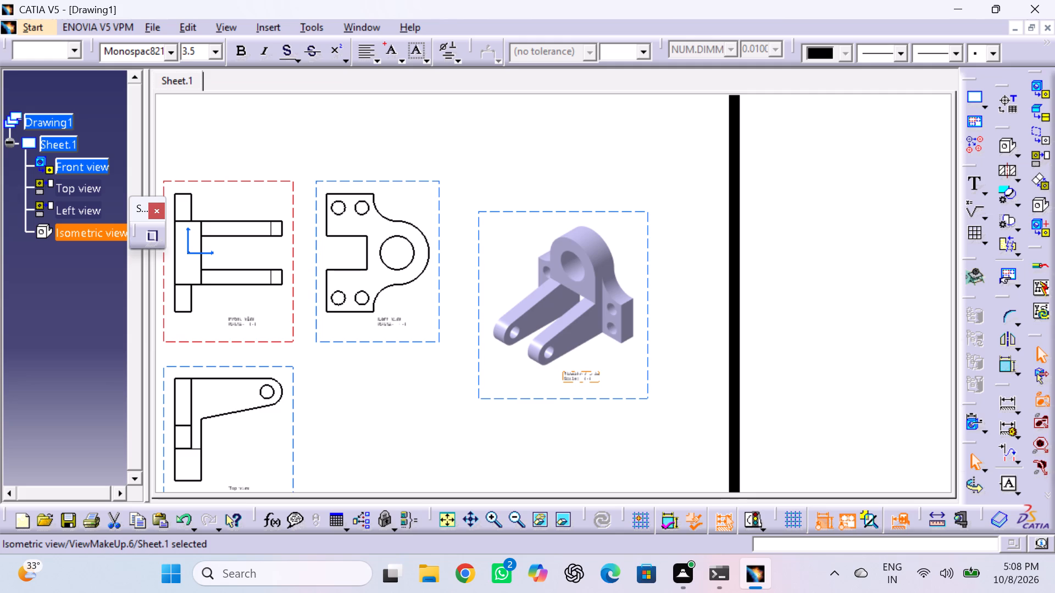
Dimension the overall height between the top and bottom edges of the top view, placing it beside the outer vertical edge.
{"action": "scroll", "coordinate": [363, 379], "scroll_direction": "up", "scroll_amount": 3}
{"action": "scroll", "coordinate": [363, 379], "scroll_direction": "down", "scroll_amount": 5}
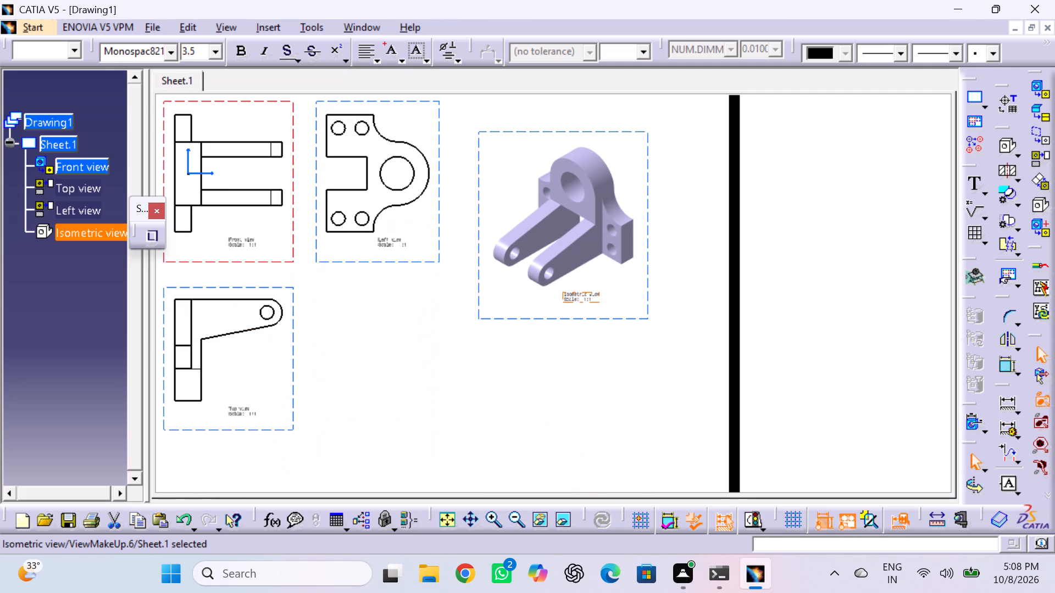
{"action": "scroll", "coordinate": [363, 379], "scroll_direction": "up", "scroll_amount": 2}
{"action": "left_click_drag", "start_coordinate": [362, 379], "coordinate": [475, 371]}
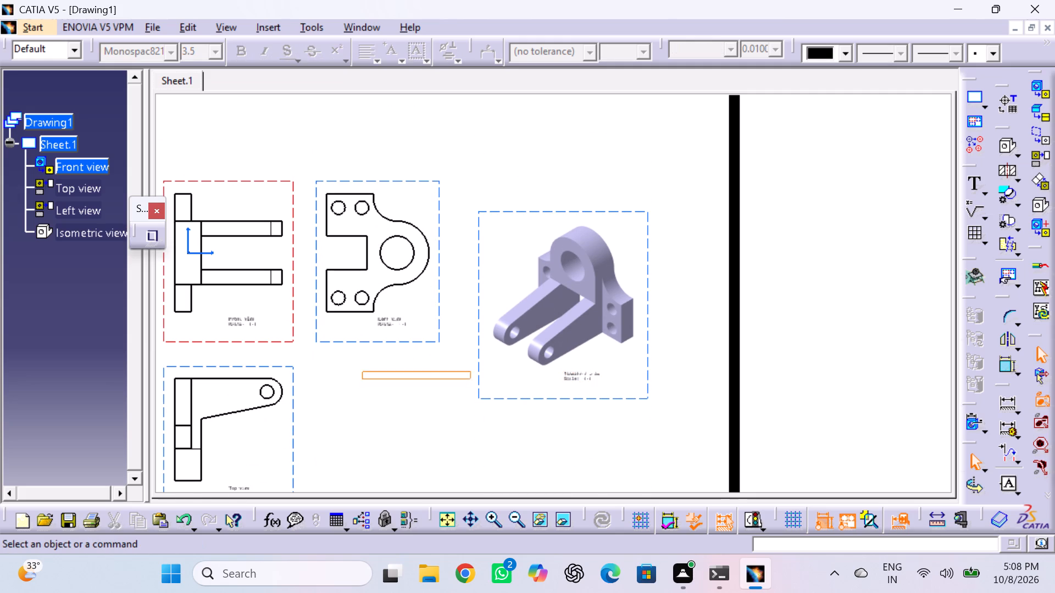
{"action": "left_click_drag", "start_coordinate": [475, 371], "coordinate": [454, 375]}
{"action": "left_click", "coordinate": [454, 375]}
{"action": "middle_click_drag", "start_coordinate": [415, 374], "coordinate": [501, 362]}
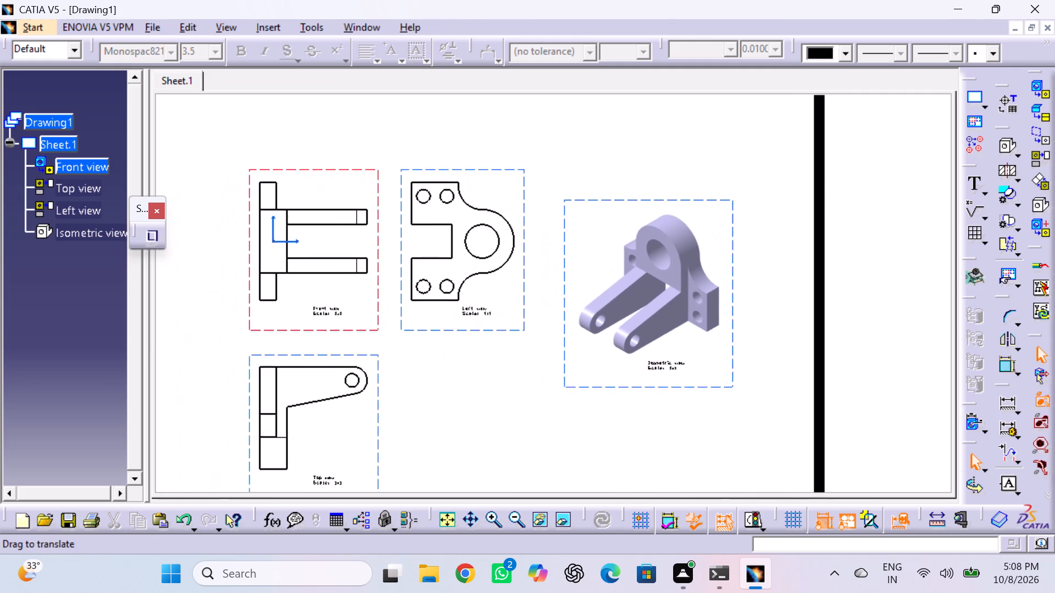
{"action": "middle_click_drag", "start_coordinate": [501, 362], "coordinate": [523, 307]}
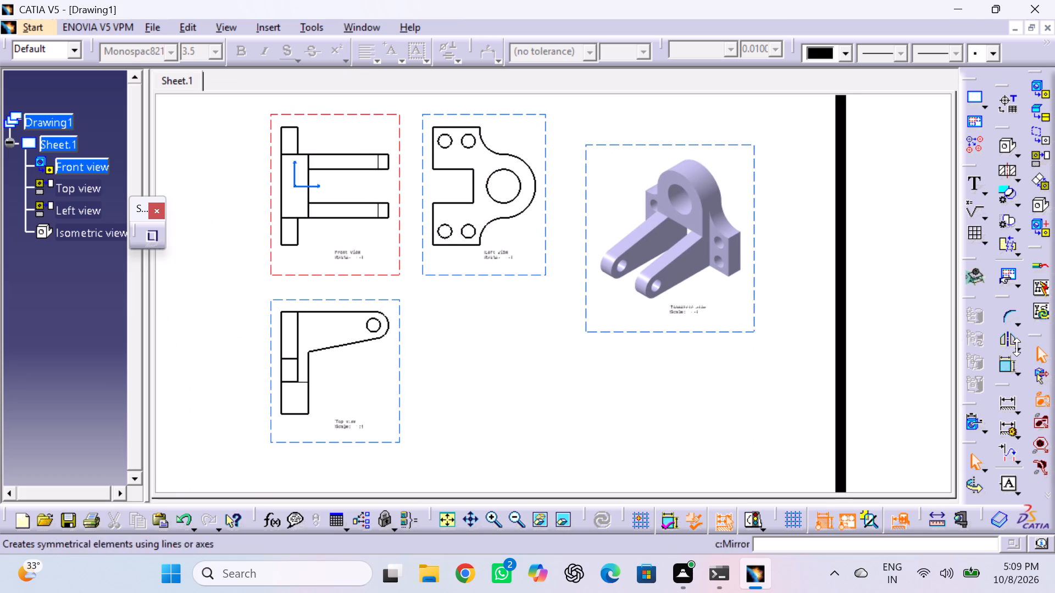
{"action": "double_click", "coordinate": [1008, 400]}
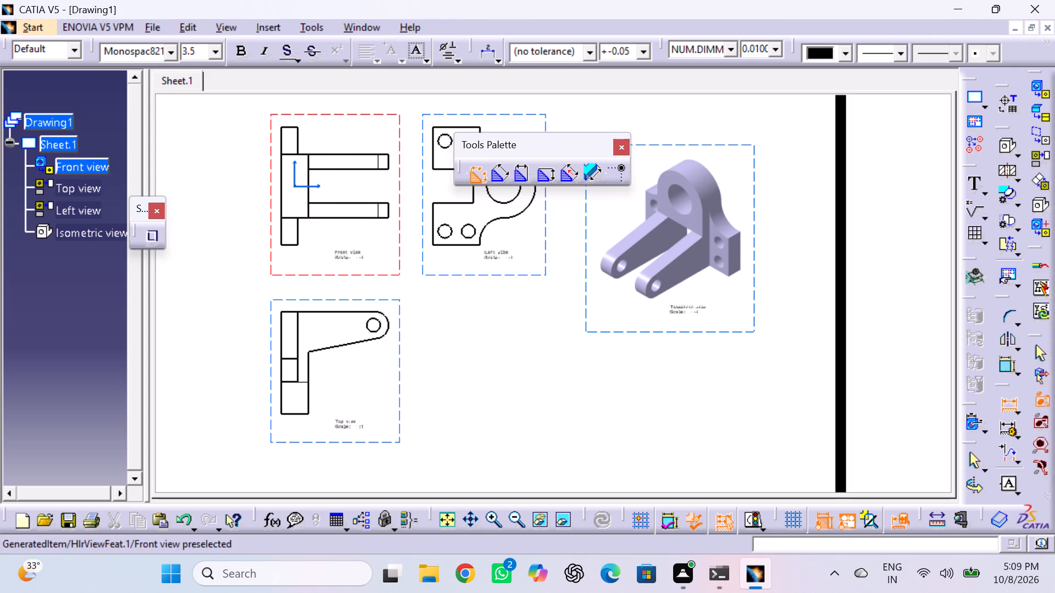
{"action": "double_click", "coordinate": [291, 313]}
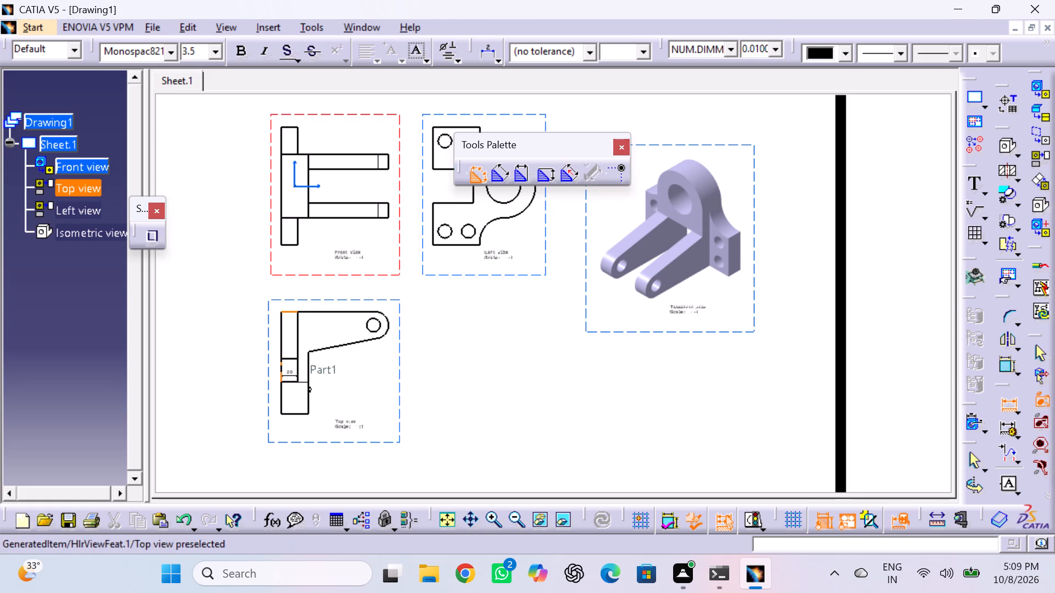
{"action": "left_click", "coordinate": [287, 413]}
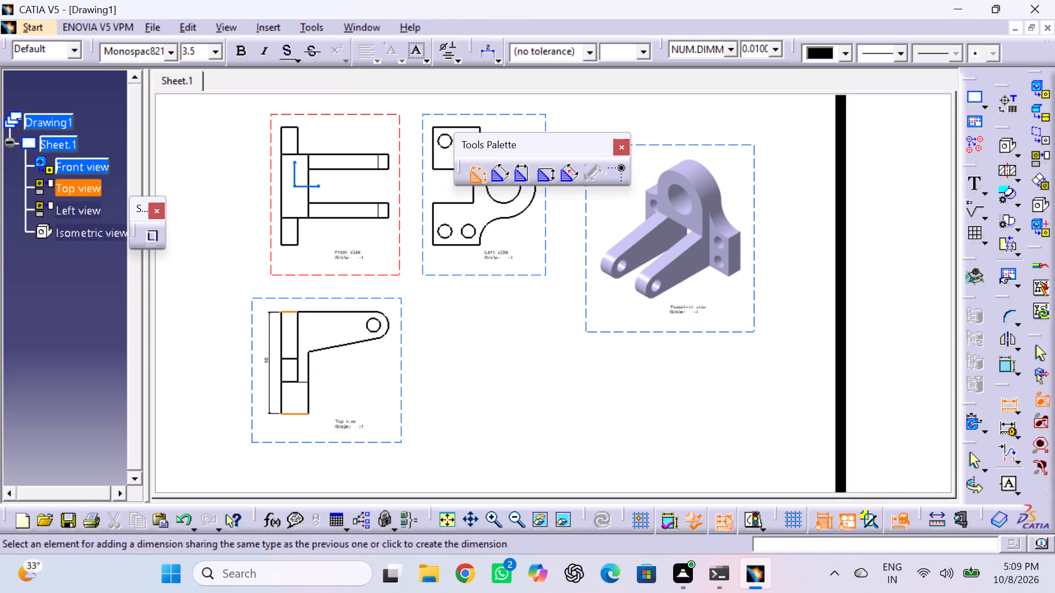
{"action": "left_click", "coordinate": [270, 372]}
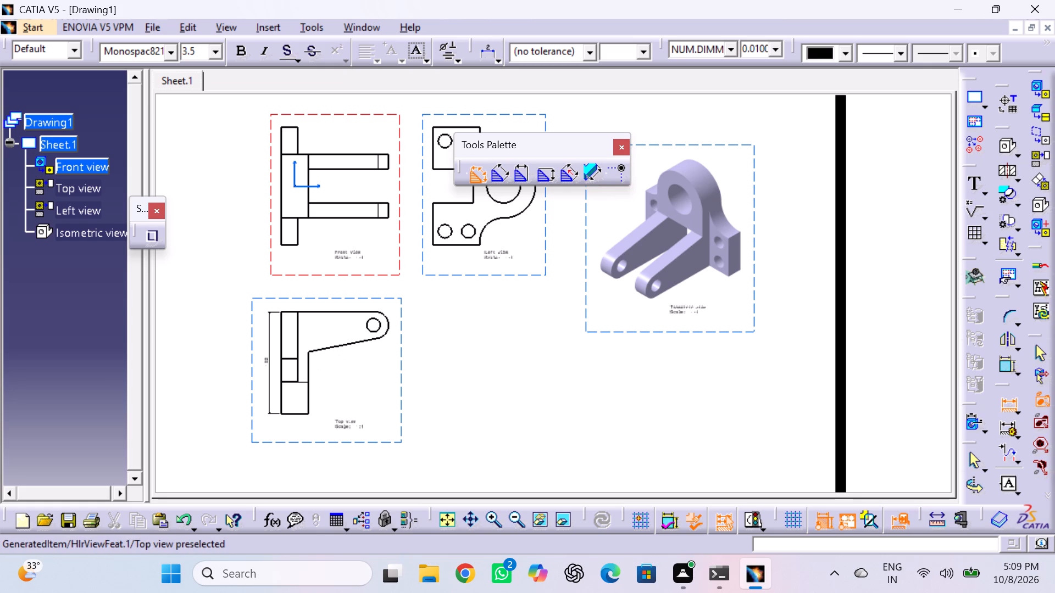
Dimension the arm hole and the rounded arm end in the top view, placing both outside the outline.
{"action": "left_click", "coordinate": [376, 330]}
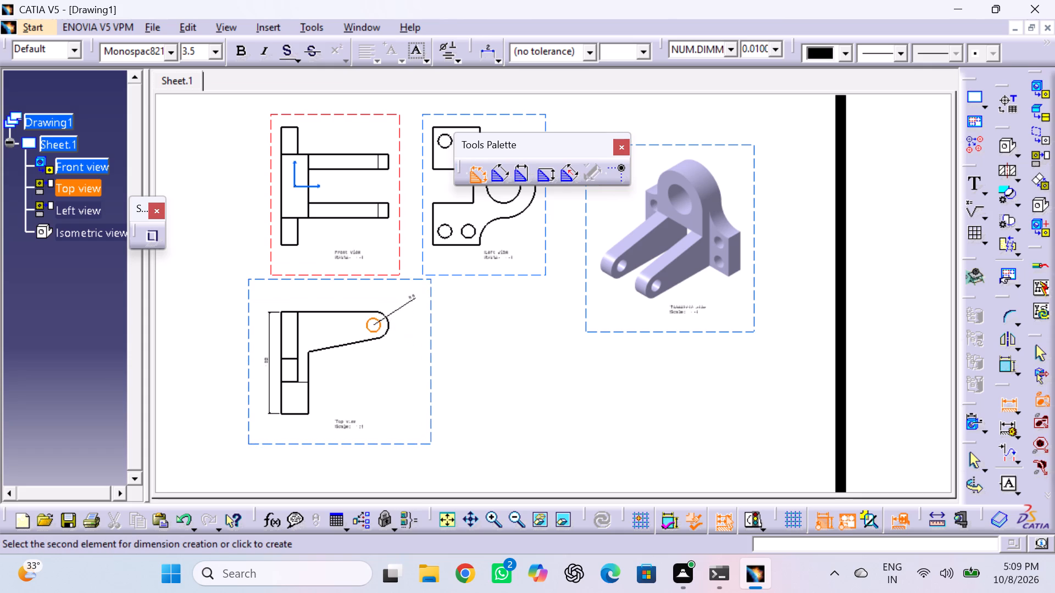
{"action": "left_click", "coordinate": [398, 288]}
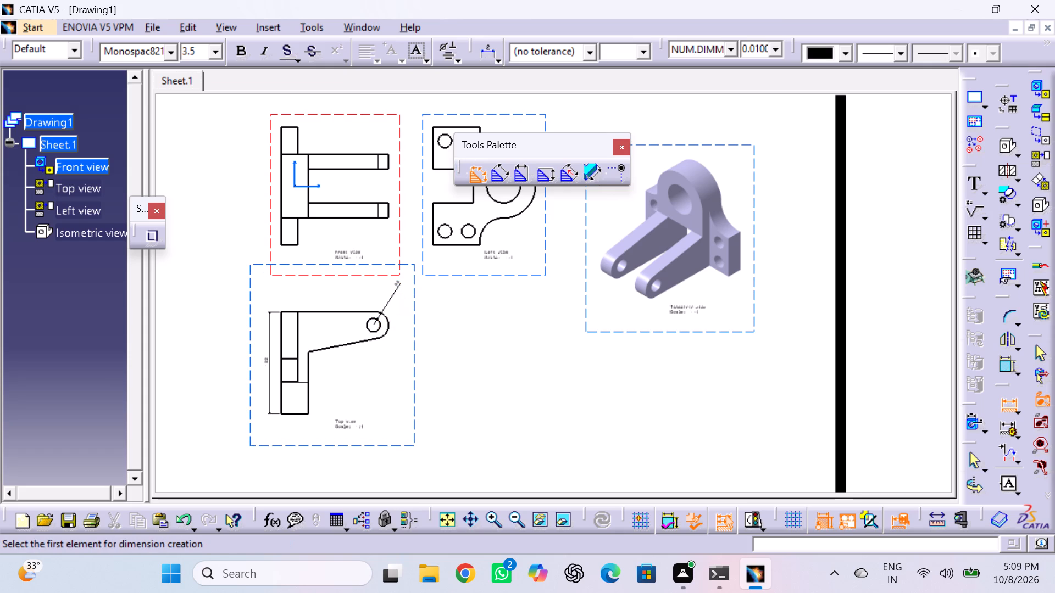
{"action": "left_click", "coordinate": [389, 324]}
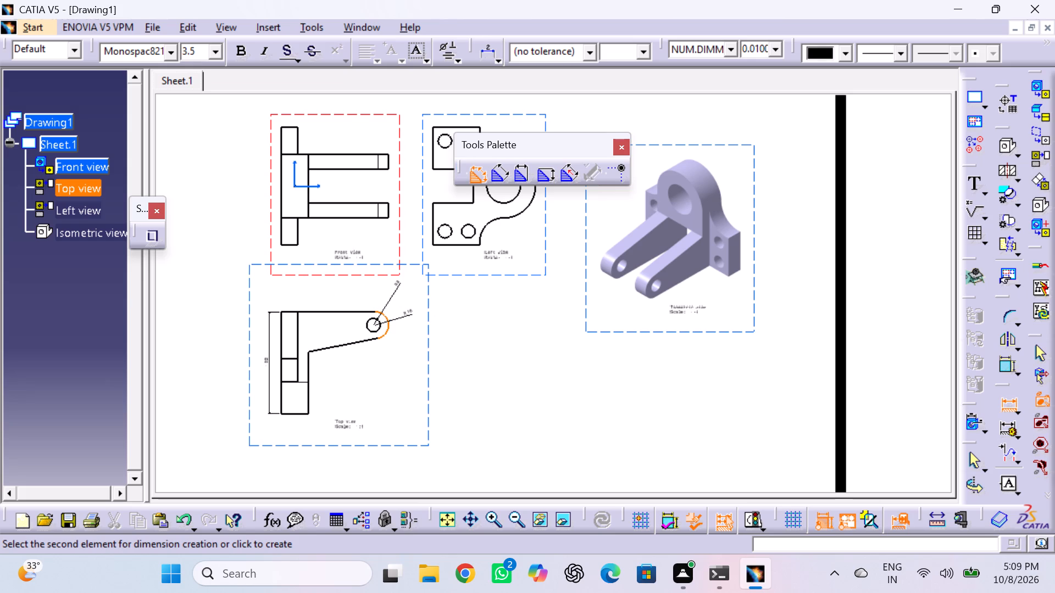
{"action": "left_click", "coordinate": [405, 317]}
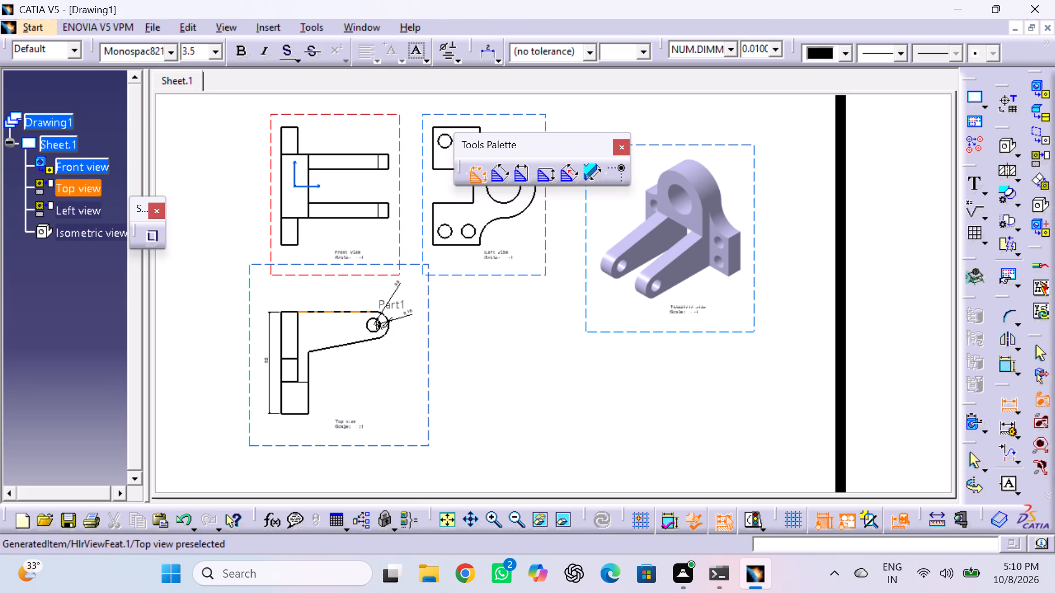
Dimension the length of the arm's straight upper edge in the top view, placing it above the edge.
{"action": "left_click", "coordinate": [352, 310]}
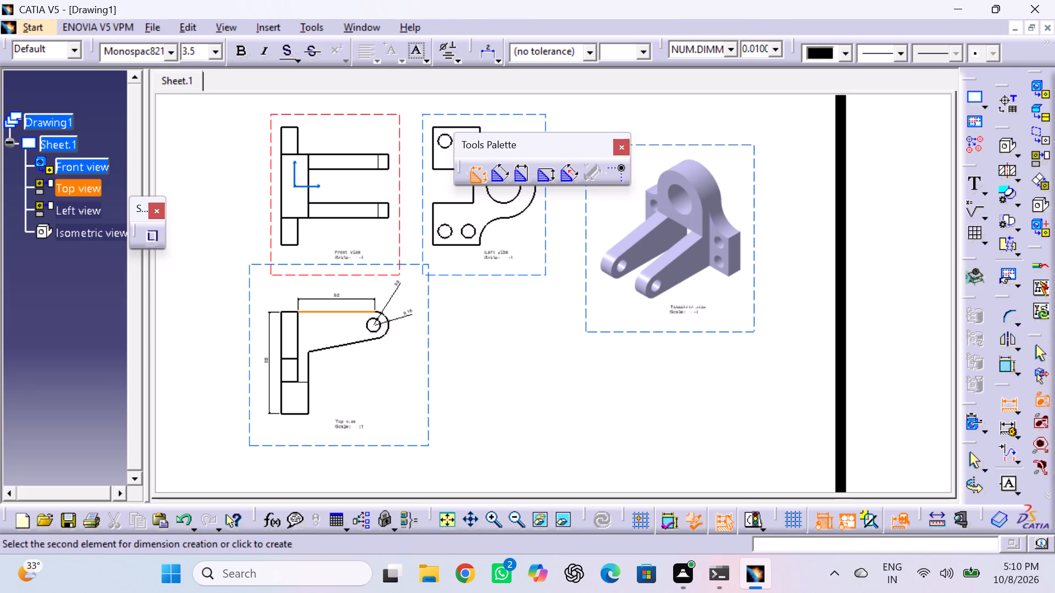
{"action": "left_click", "coordinate": [355, 299]}
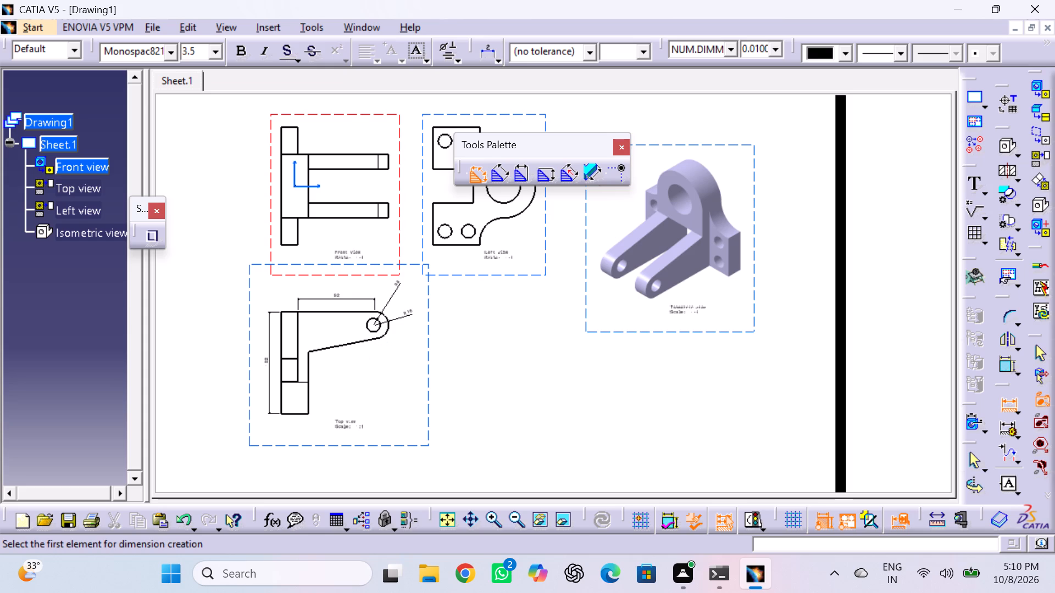
Dimension the top view's upper inner vertical edge, placed beside the outer vertical edge, and its bottom edge, placed below.
{"action": "left_click", "coordinate": [299, 341]}
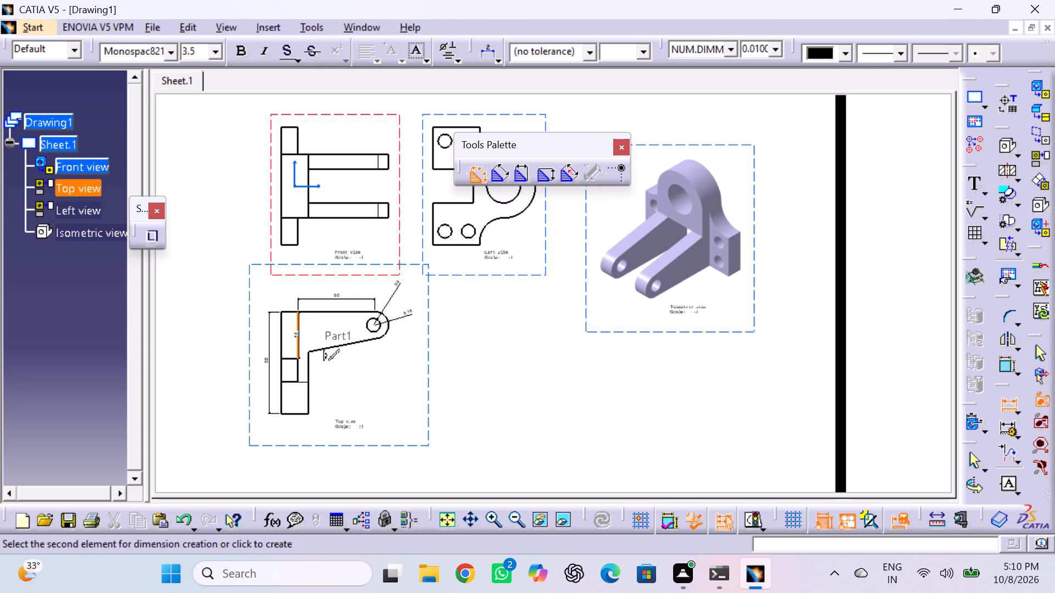
{"action": "left_click", "coordinate": [266, 333]}
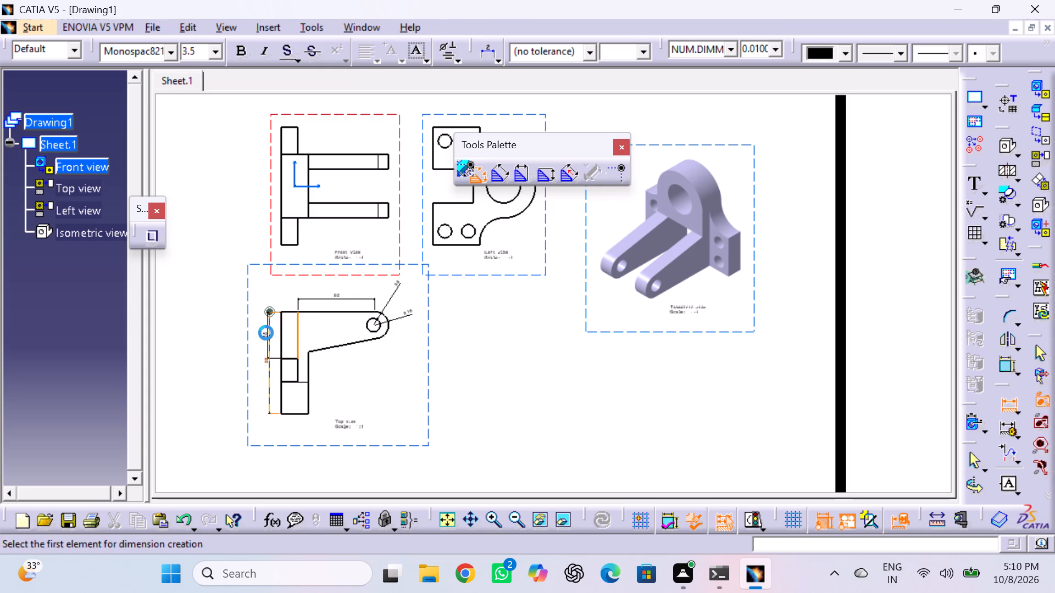
{"action": "double_click", "coordinate": [298, 415]}
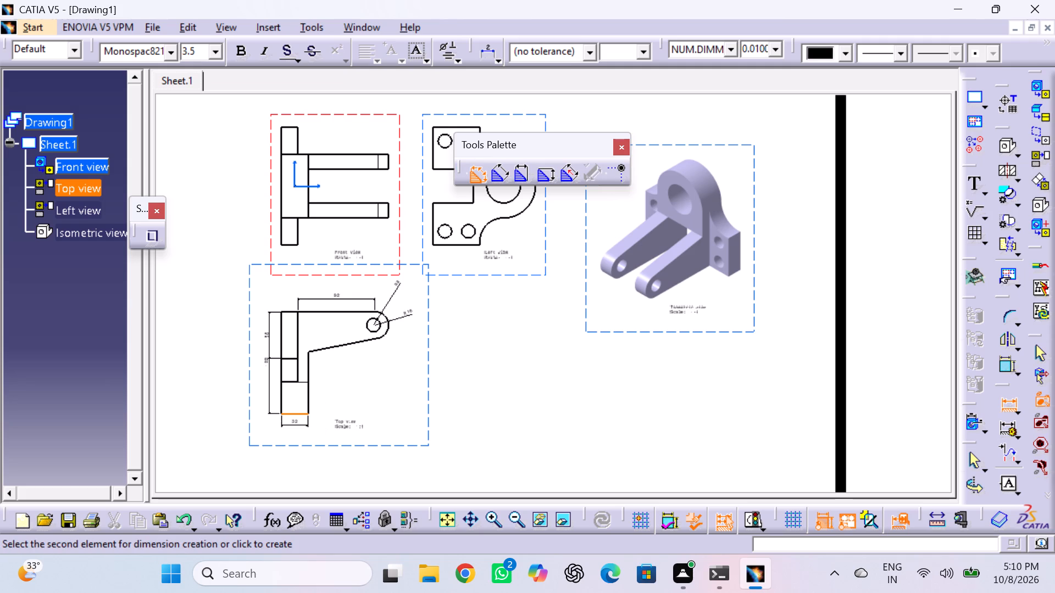
{"action": "double_click", "coordinate": [298, 429]}
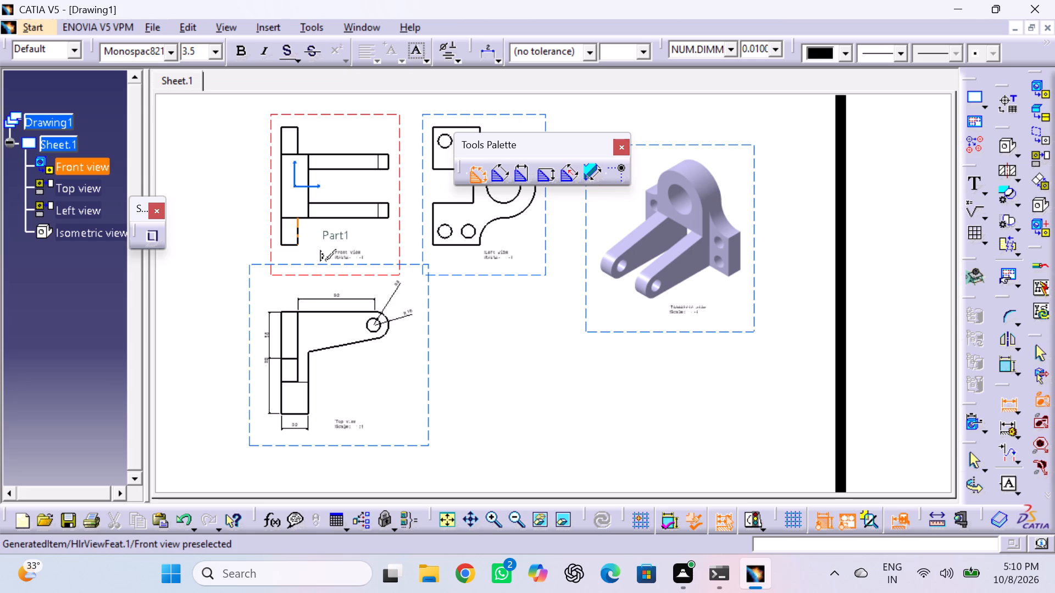
Dimension the lower plate thickness below the front view and the wider central section's thickness above it.
{"action": "left_click", "coordinate": [297, 237]}
{"action": "left_click", "coordinate": [280, 232]}
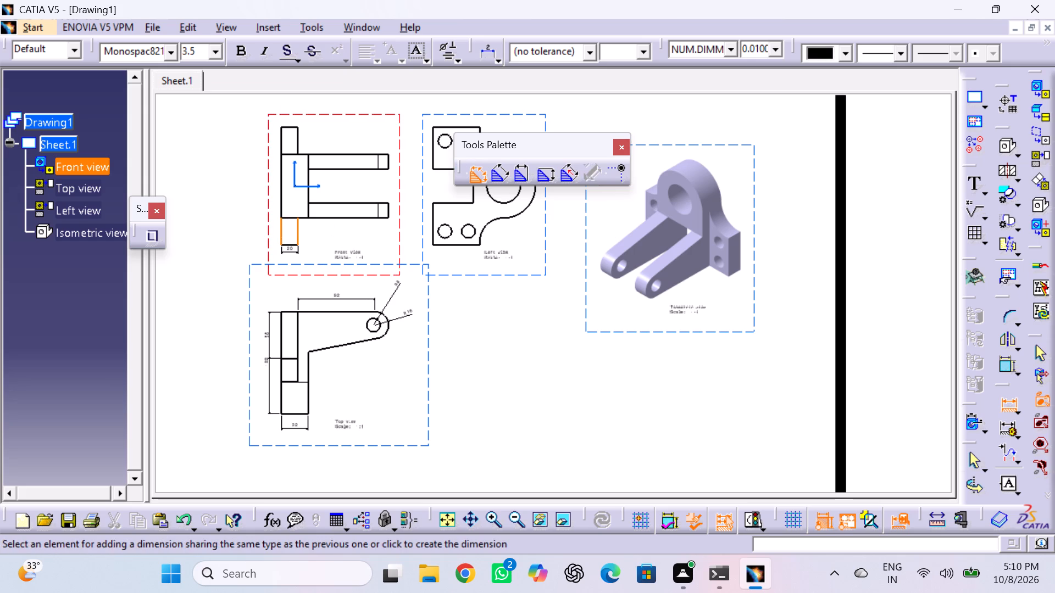
{"action": "left_click", "coordinate": [286, 256]}
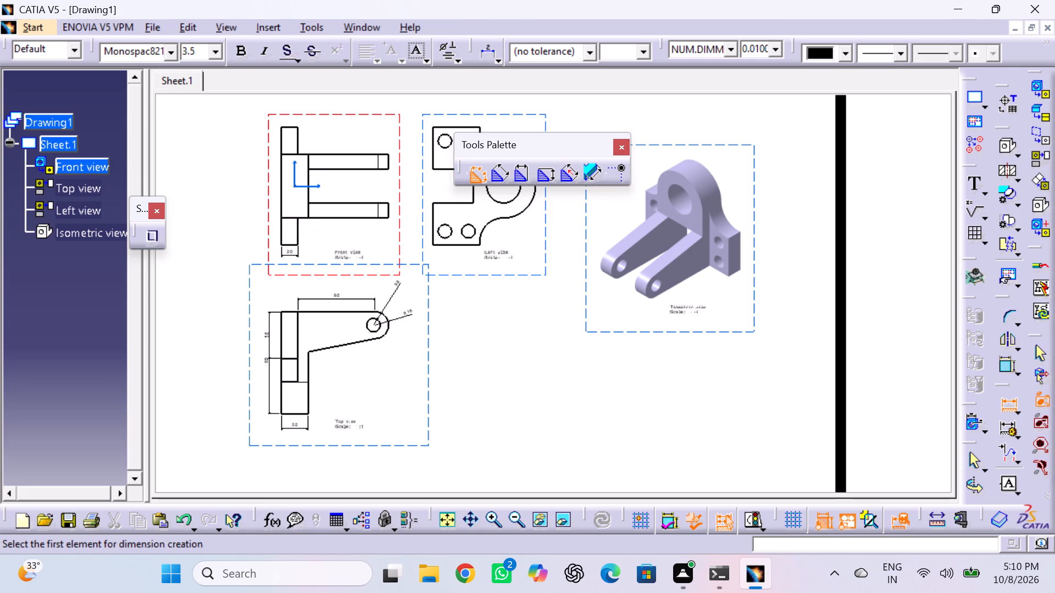
{"action": "double_click", "coordinate": [281, 199]}
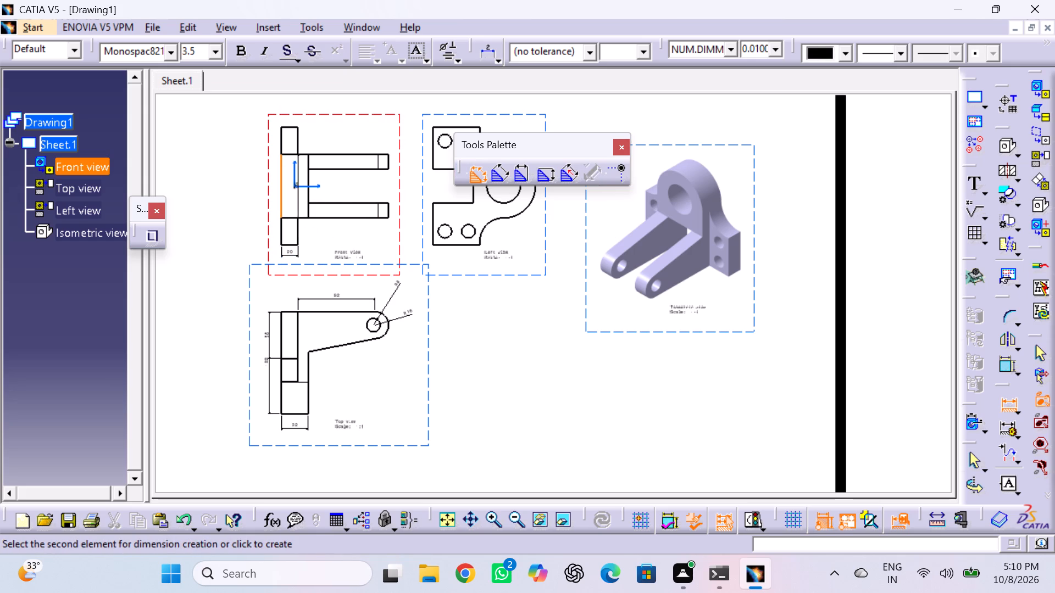
{"action": "left_click", "coordinate": [308, 198]}
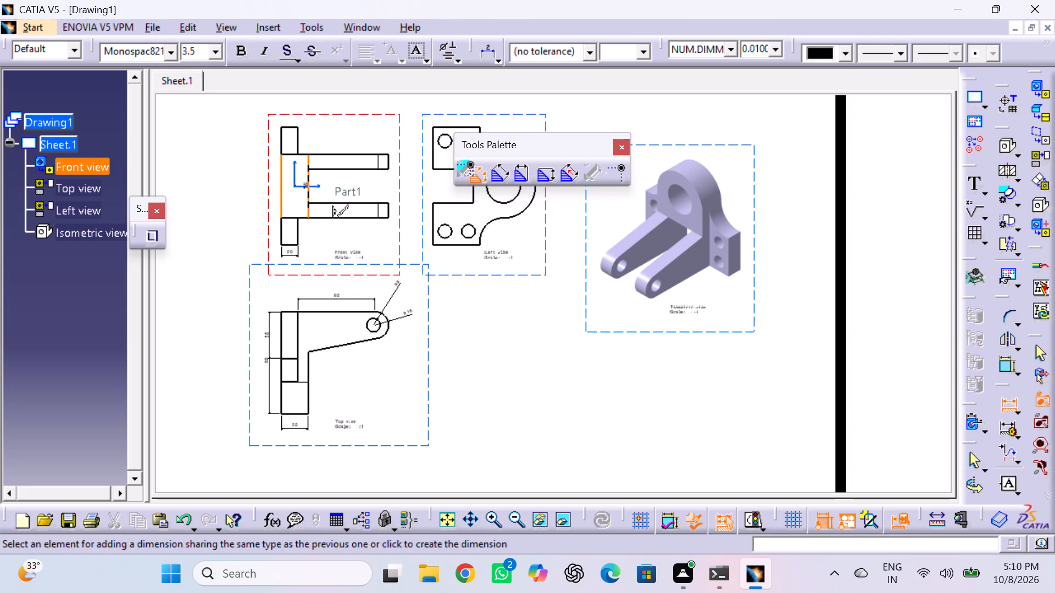
{"action": "left_click", "coordinate": [307, 120]}
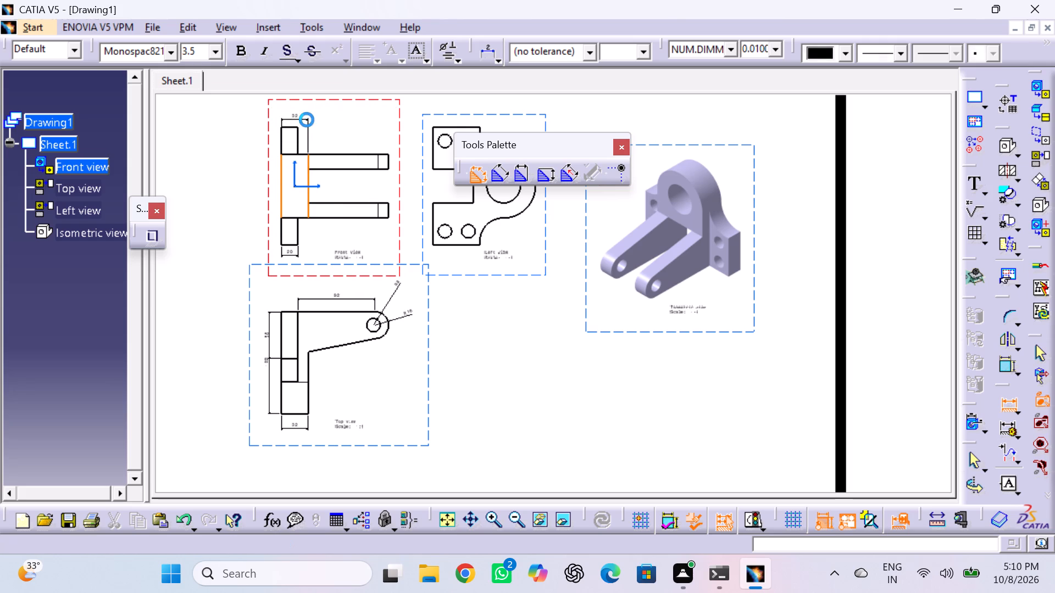
Dimension the thickness of the upper arm in the front view, placing it beyond the arm's free end.
{"action": "double_click", "coordinate": [344, 153]}
{"action": "double_click", "coordinate": [347, 169]}
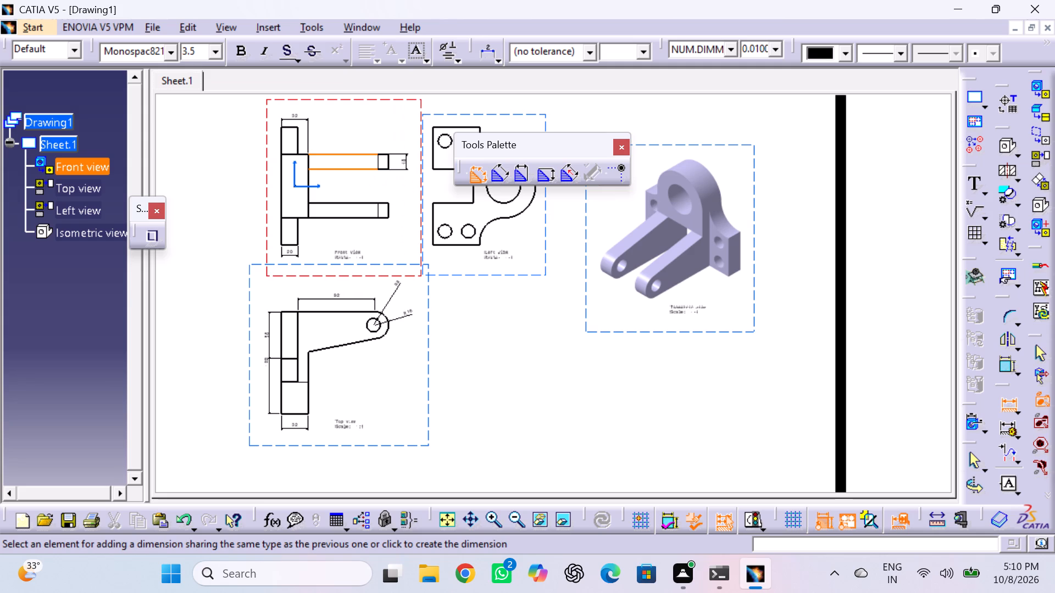
{"action": "double_click", "coordinate": [406, 166]}
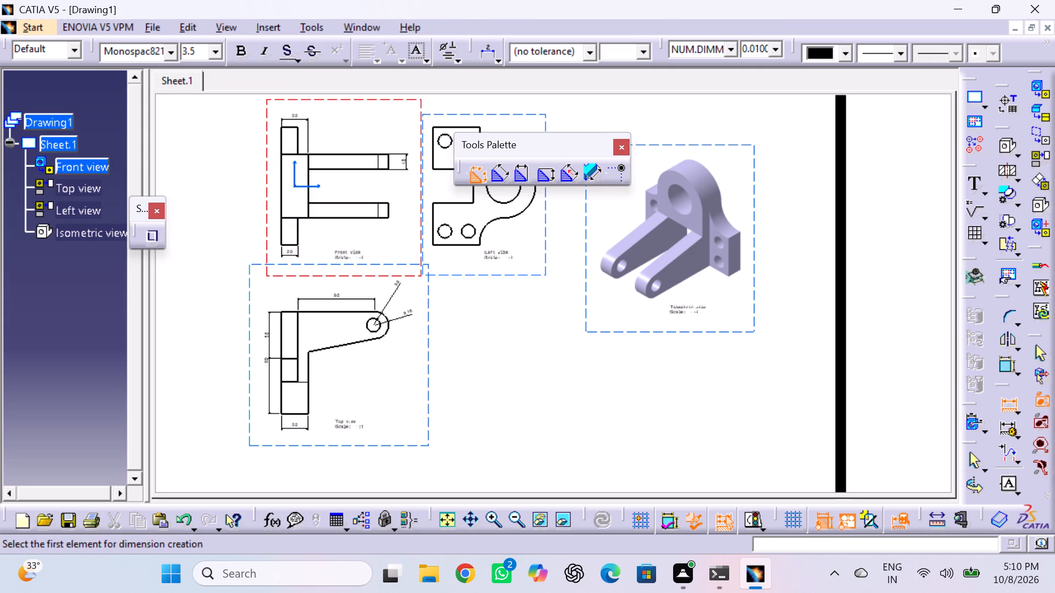
Dimension the lower small hole nearest the fillet in the left view, placing the dimension below the outline.
{"action": "left_click", "coordinate": [467, 238]}
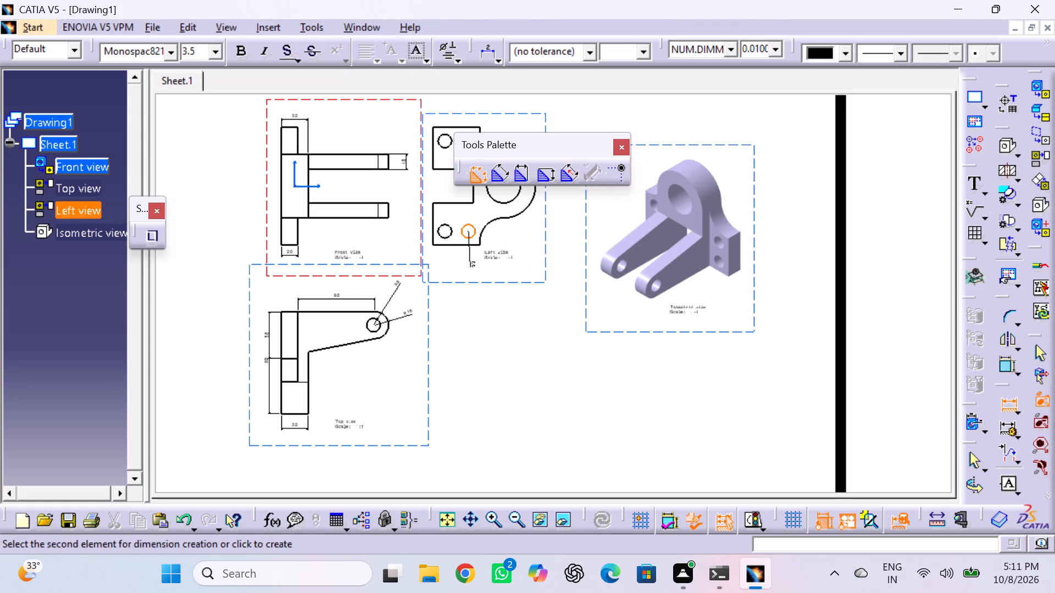
{"action": "left_click", "coordinate": [469, 265]}
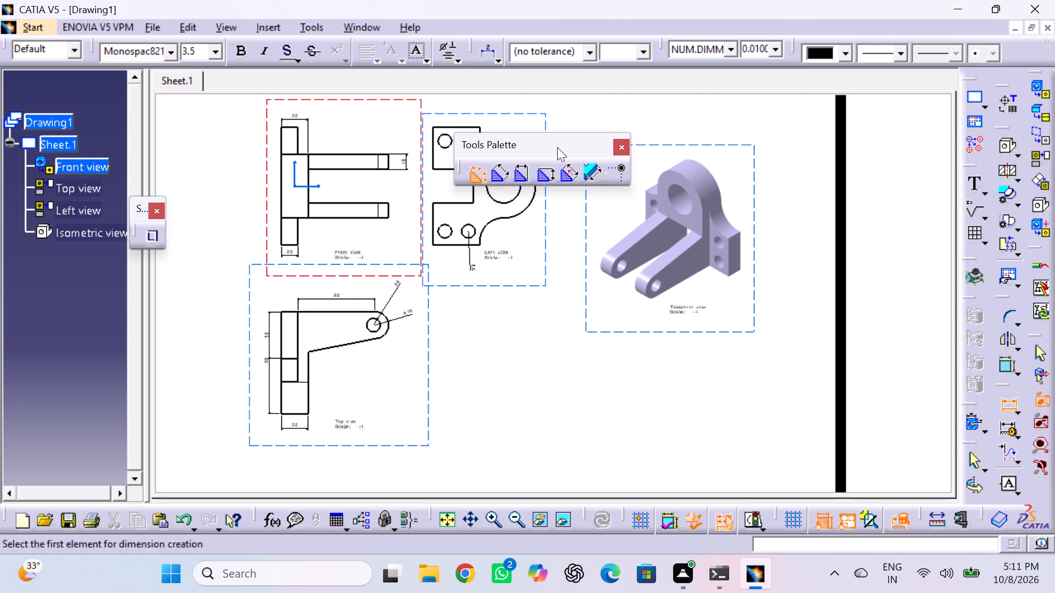
Move the Tools Palette clear of the left view and dimension its rounded outer arc and large central hole outside the outline.
{"action": "left_click_drag", "start_coordinate": [558, 143], "coordinate": [582, 479]}
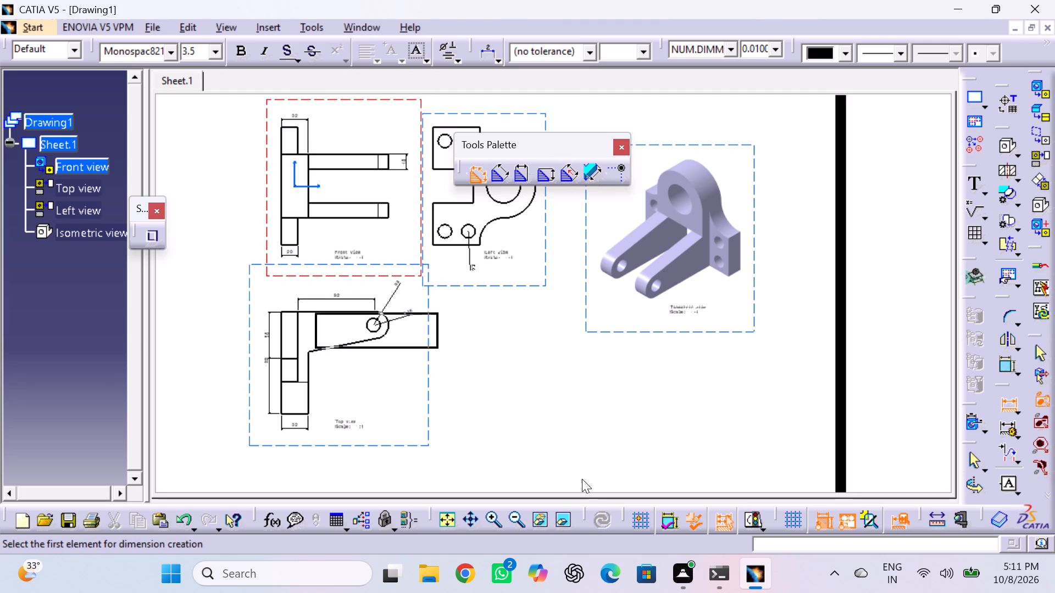
{"action": "left_click_drag", "start_coordinate": [582, 479], "coordinate": [735, 555]}
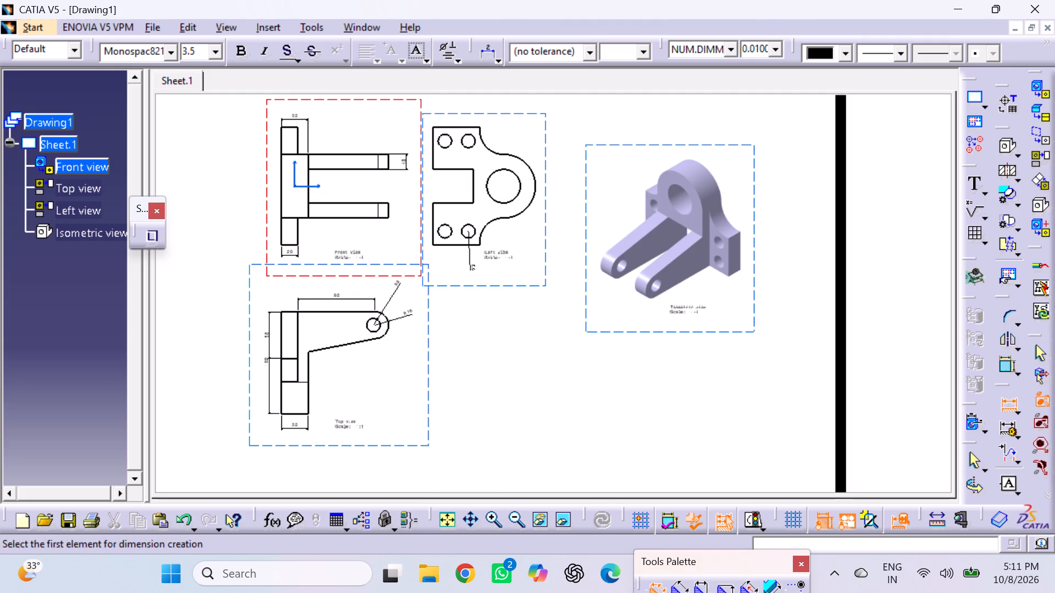
{"action": "left_click", "coordinate": [530, 169]}
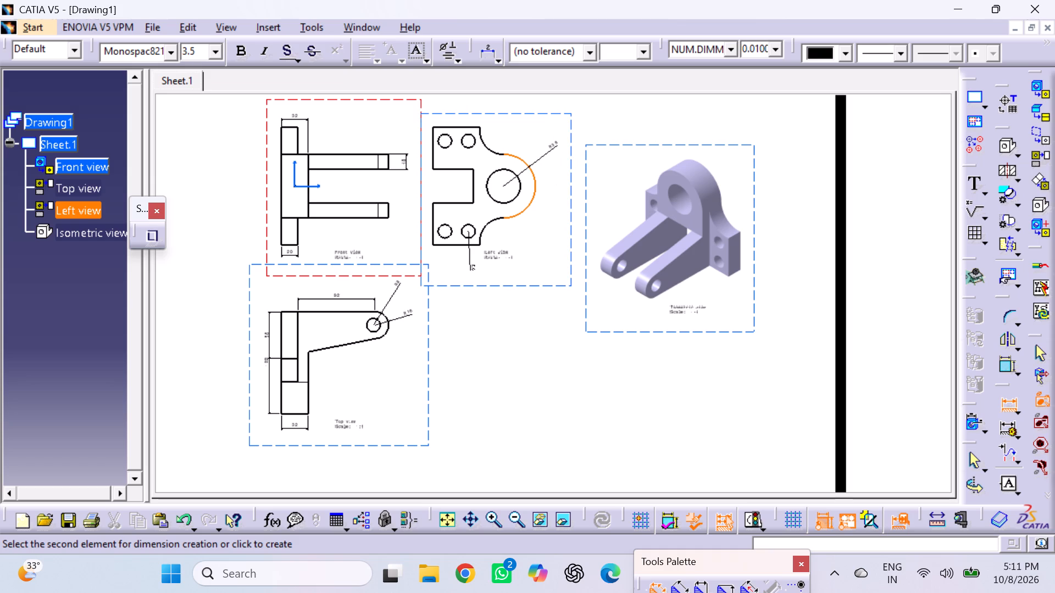
{"action": "left_click", "coordinate": [553, 145]}
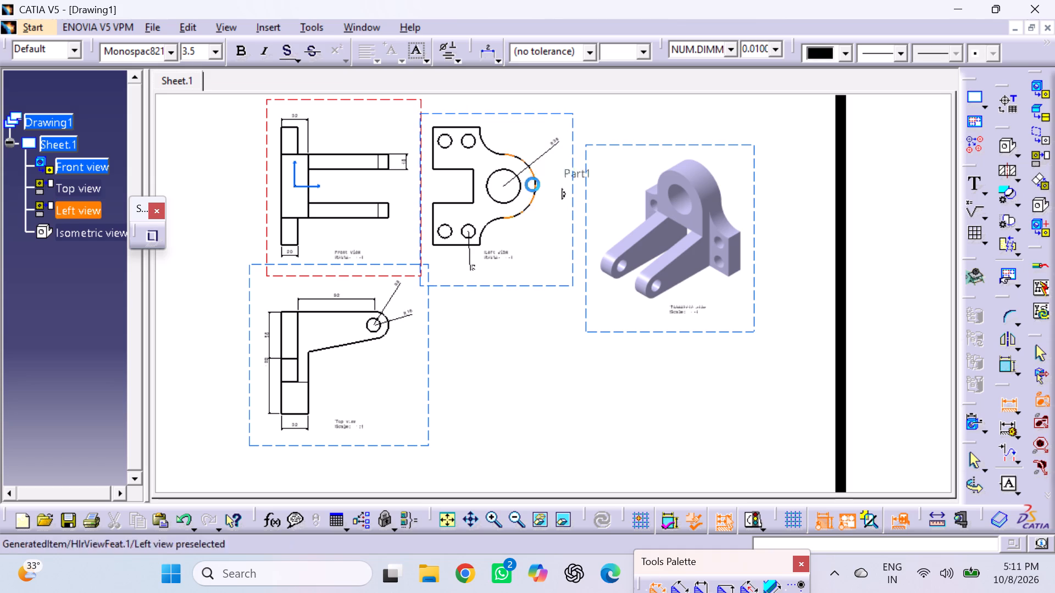
{"action": "double_click", "coordinate": [521, 186]}
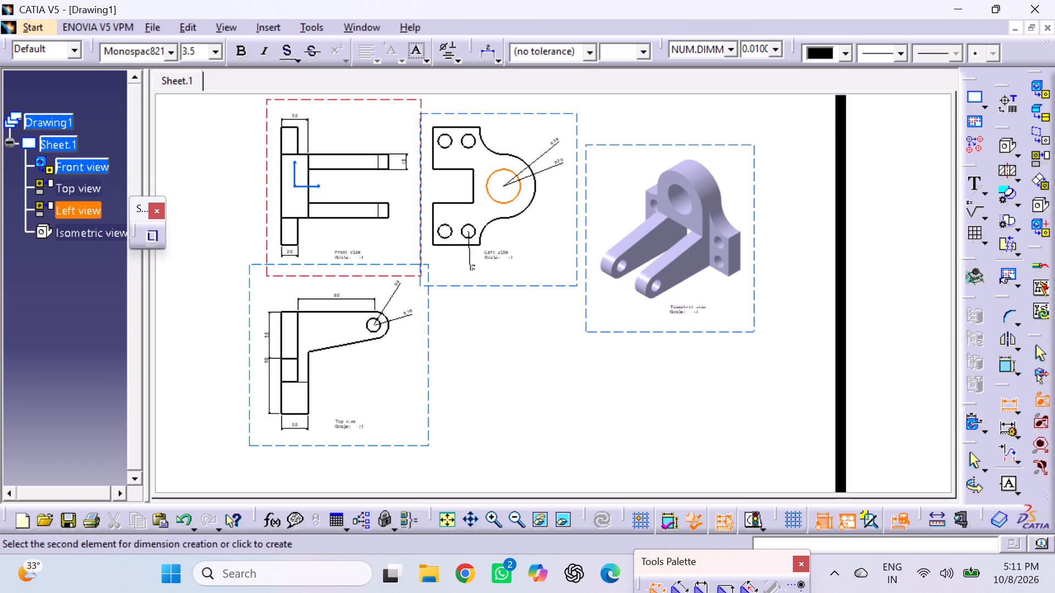
{"action": "left_click", "coordinate": [555, 165]}
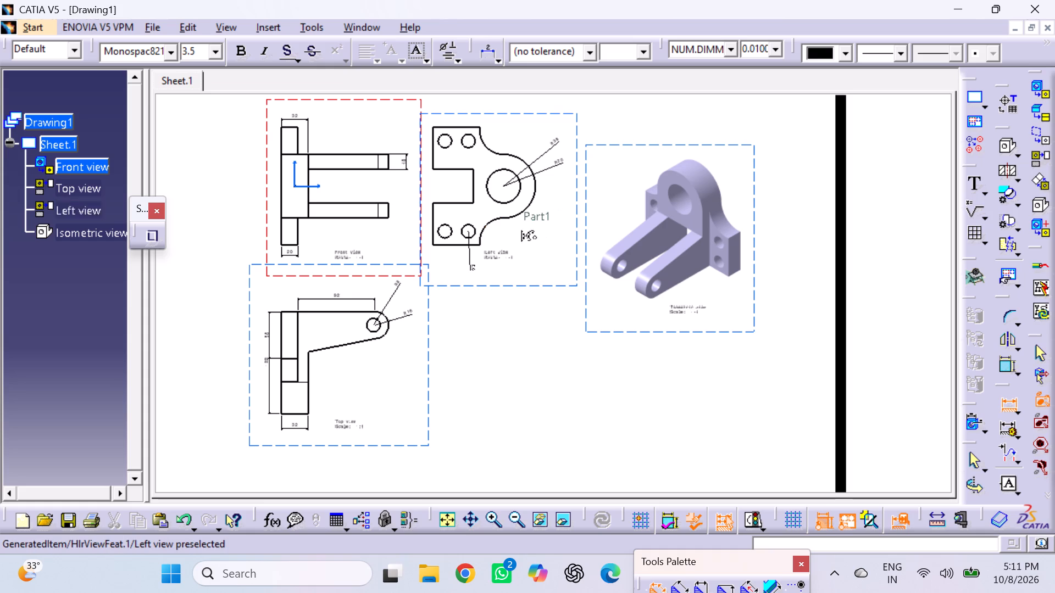
Dimension the lower concave fillet arc in the left view, placing the dimension outside the outline.
{"action": "left_click", "coordinate": [492, 221]}
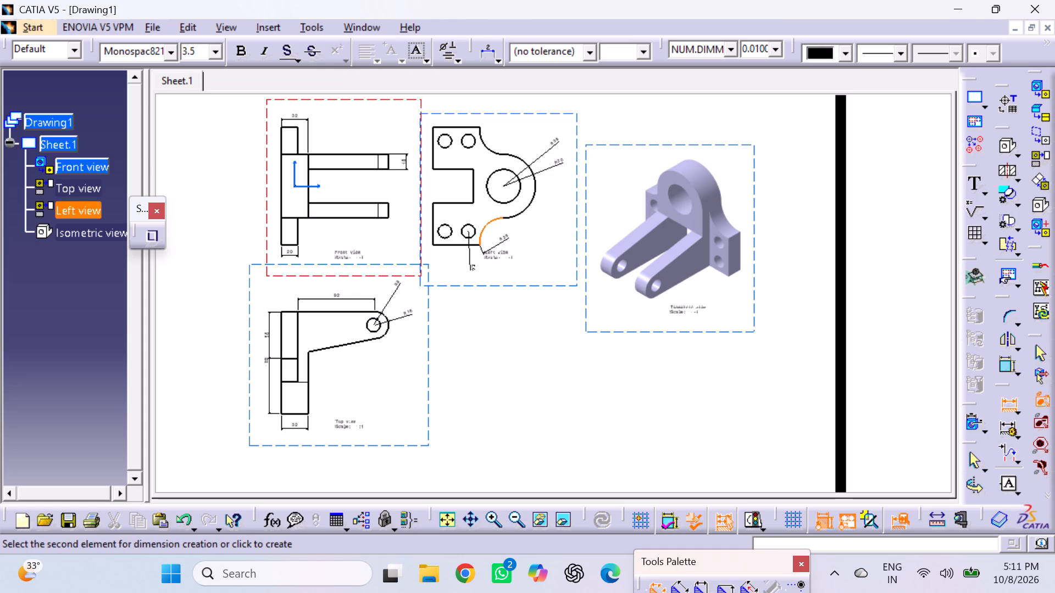
{"action": "left_click", "coordinate": [507, 243]}
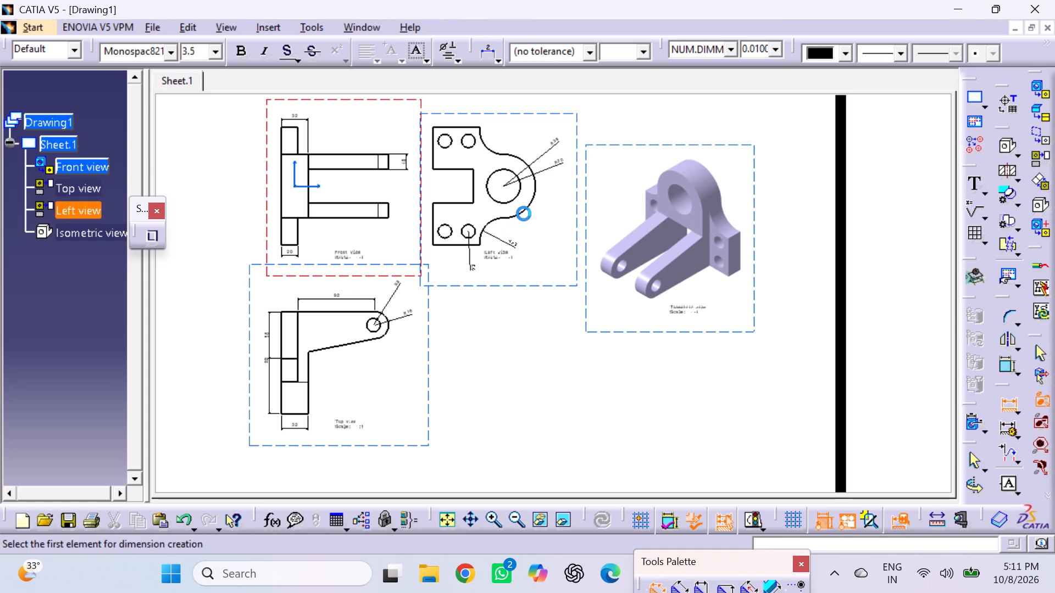
Dimension the height and depth of the rectangular notch in the left view, placing both dimensions inside the notch.
{"action": "left_click", "coordinate": [475, 177]}
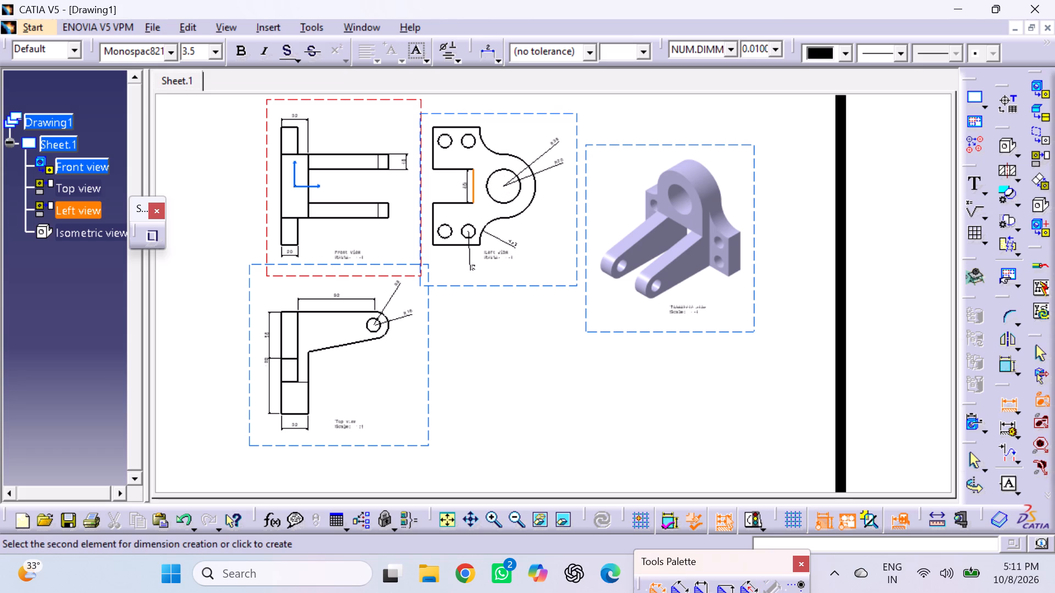
{"action": "left_click", "coordinate": [437, 176]}
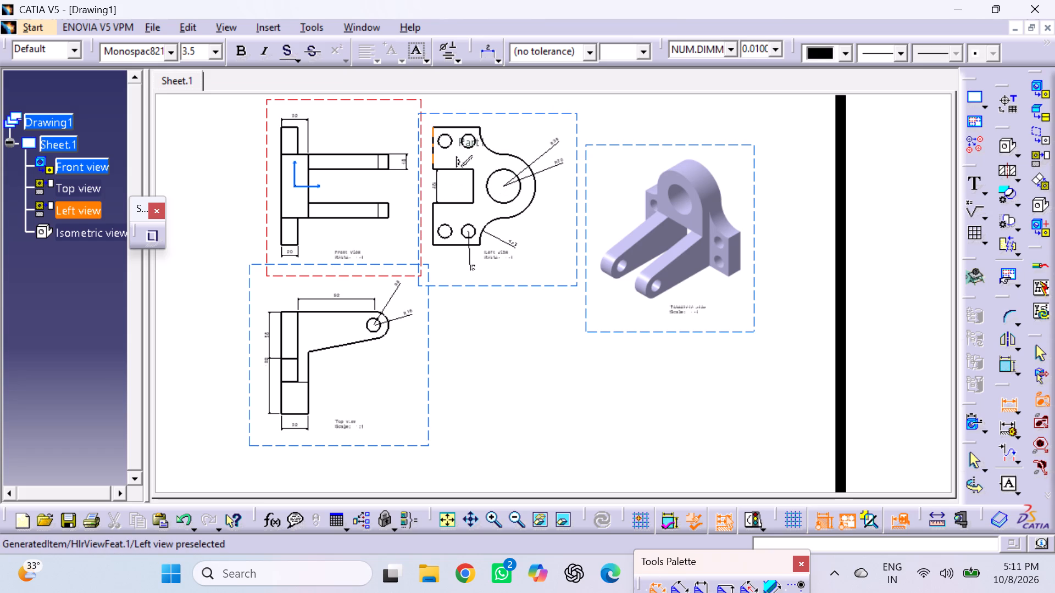
{"action": "left_click", "coordinate": [455, 169]}
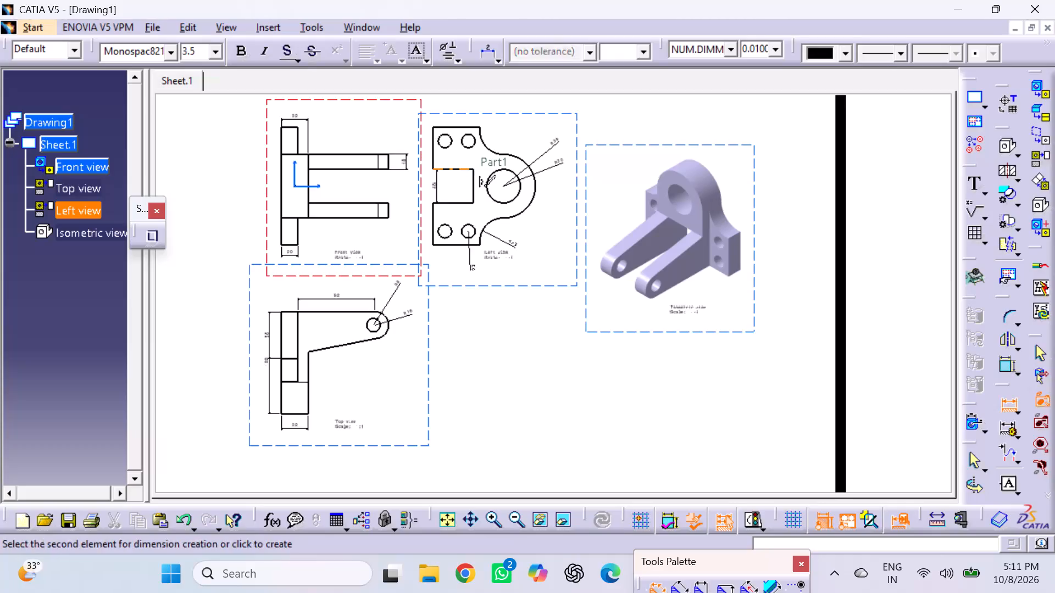
{"action": "double_click", "coordinate": [453, 198]}
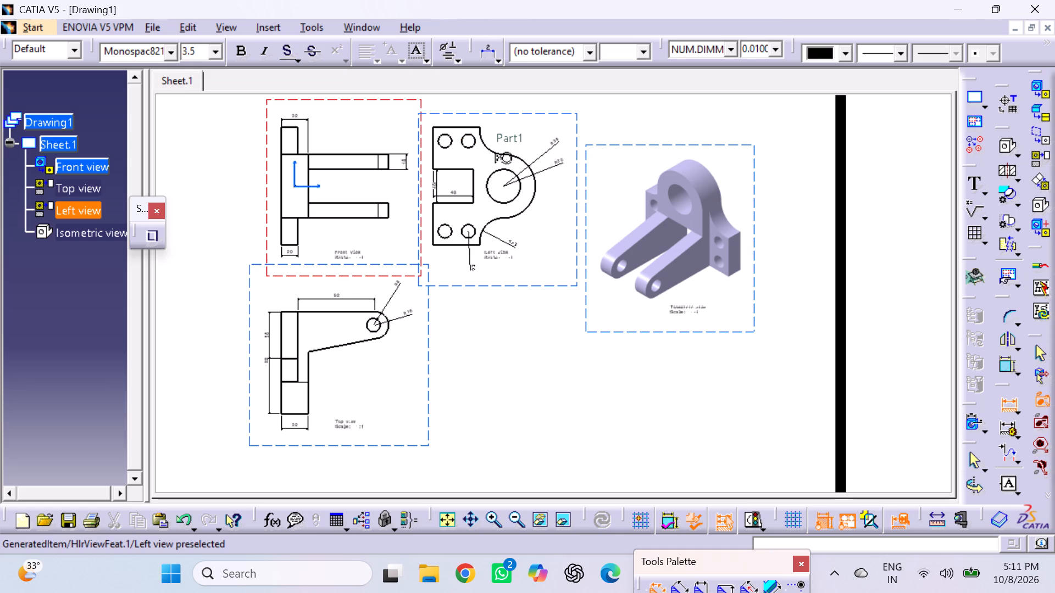
Dimension the two small upper holes in the left view, placing the dimensions within the outline.
{"action": "left_click", "coordinate": [469, 139]}
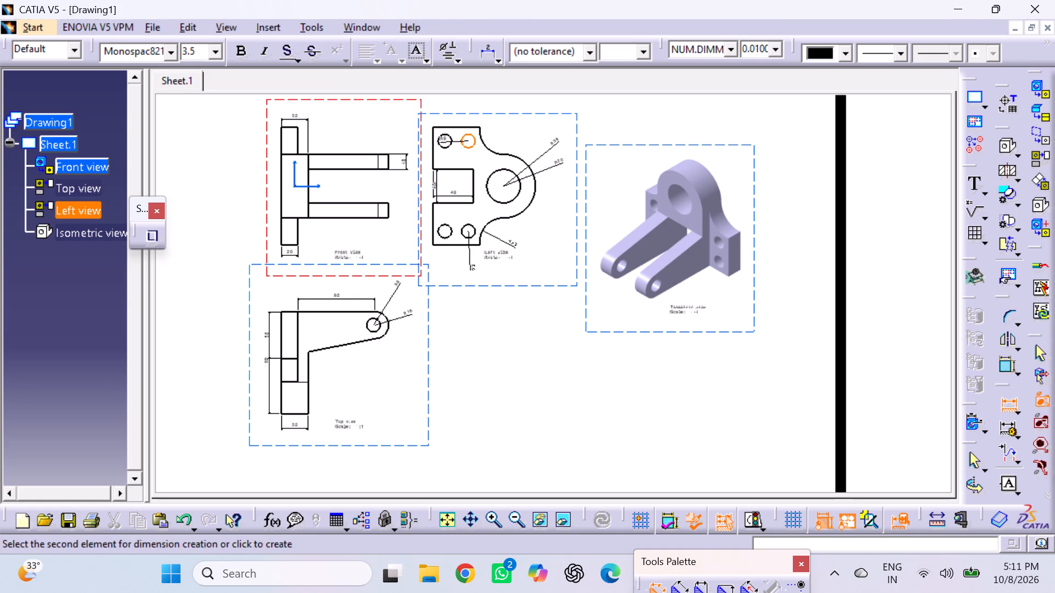
{"action": "left_click", "coordinate": [445, 141]}
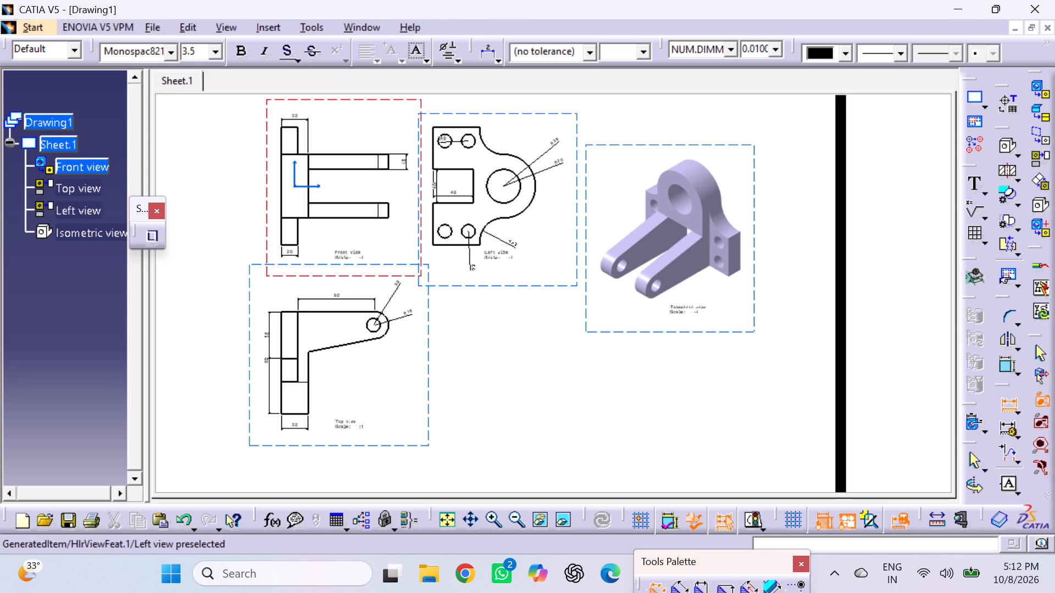
{"action": "left_click_drag", "start_coordinate": [448, 139], "coordinate": [460, 166]}
{"action": "double_click", "coordinate": [465, 158]}
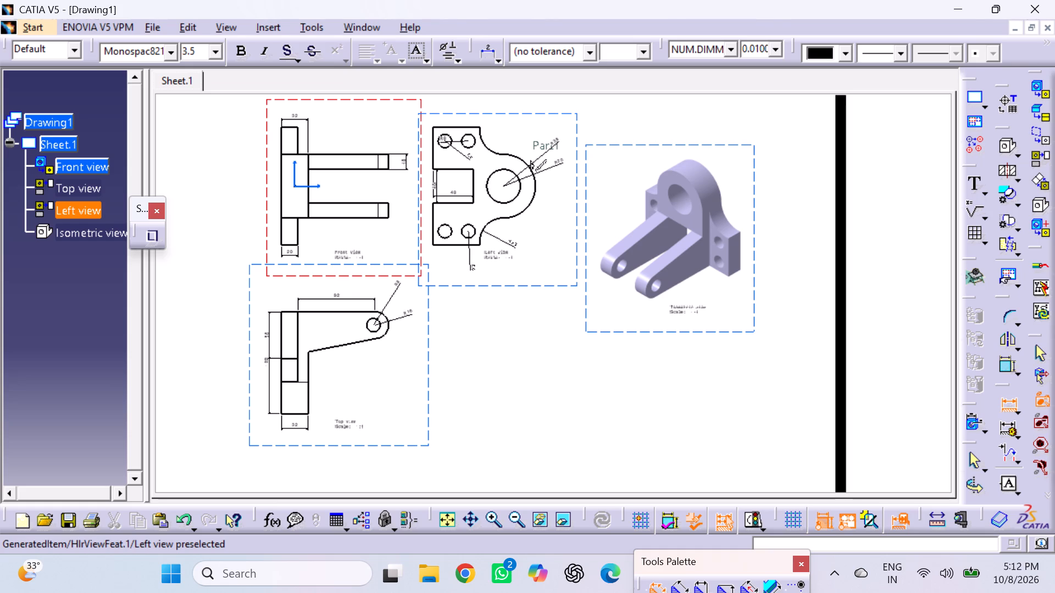
Dimension the length of the left view's straight top edge, placing the dimension above it.
{"action": "left_click", "coordinate": [467, 127]}
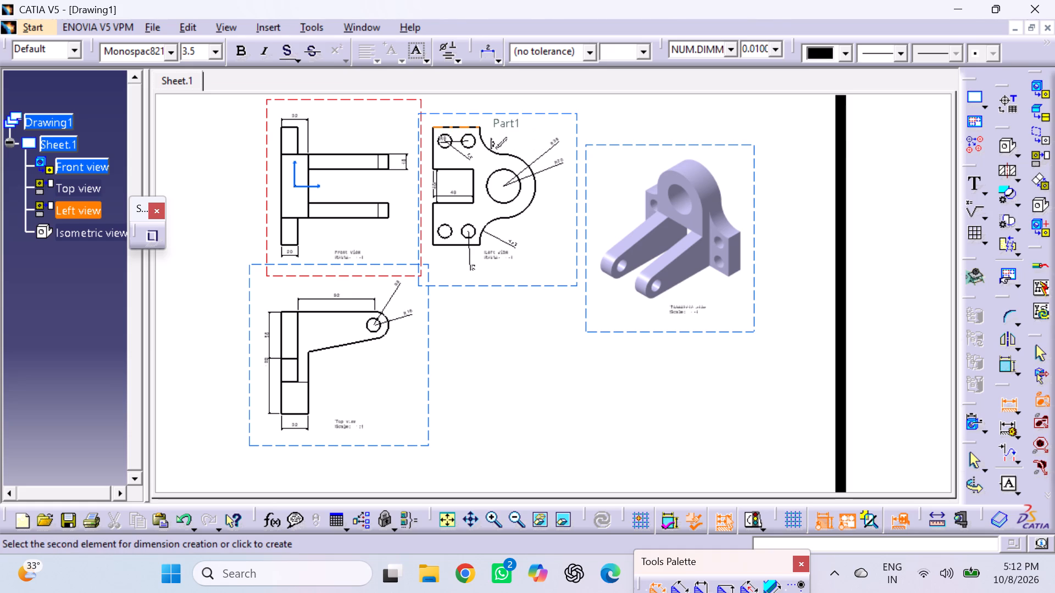
{"action": "left_click", "coordinate": [468, 110]}
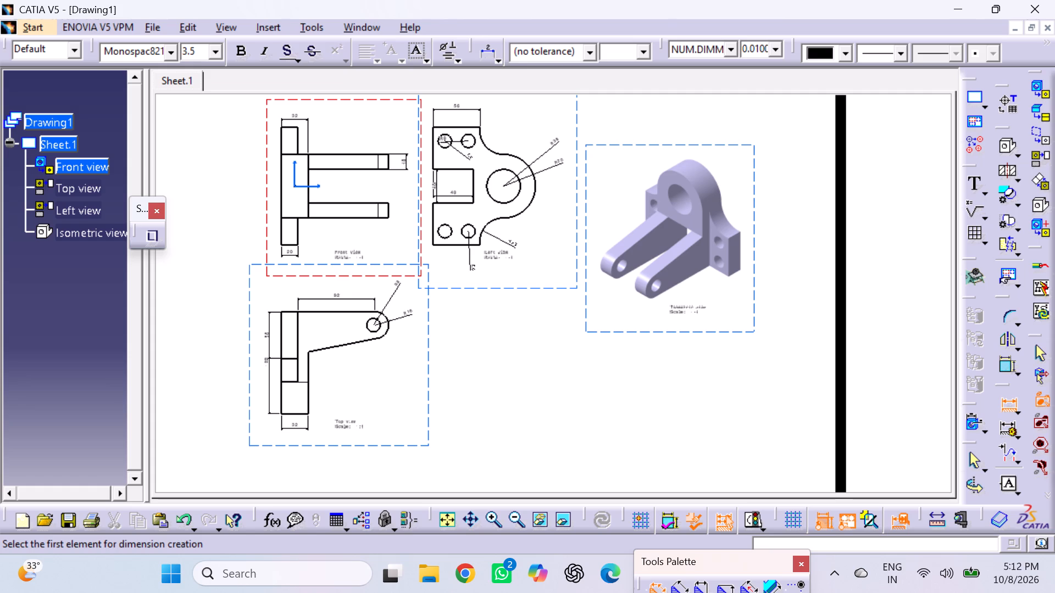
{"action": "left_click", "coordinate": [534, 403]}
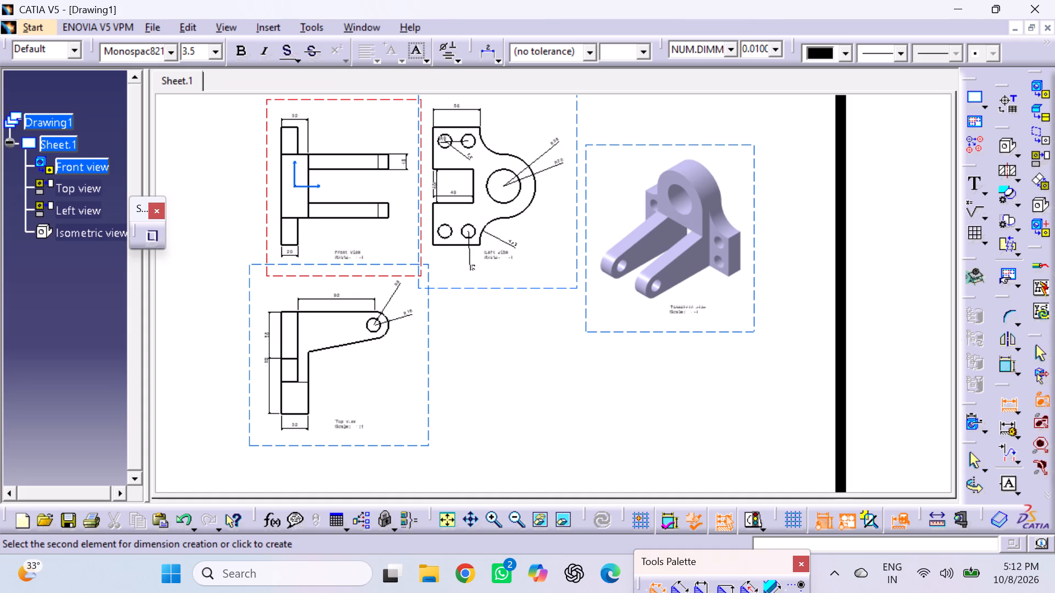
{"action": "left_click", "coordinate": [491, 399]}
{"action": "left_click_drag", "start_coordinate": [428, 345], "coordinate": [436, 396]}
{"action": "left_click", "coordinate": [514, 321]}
Move the small floating toolbar off the specification tree to the top of the window.
{"action": "left_click_drag", "start_coordinate": [141, 203], "coordinate": [334, 48]}
{"action": "left_click_drag", "start_coordinate": [334, 48], "coordinate": [671, 1]}
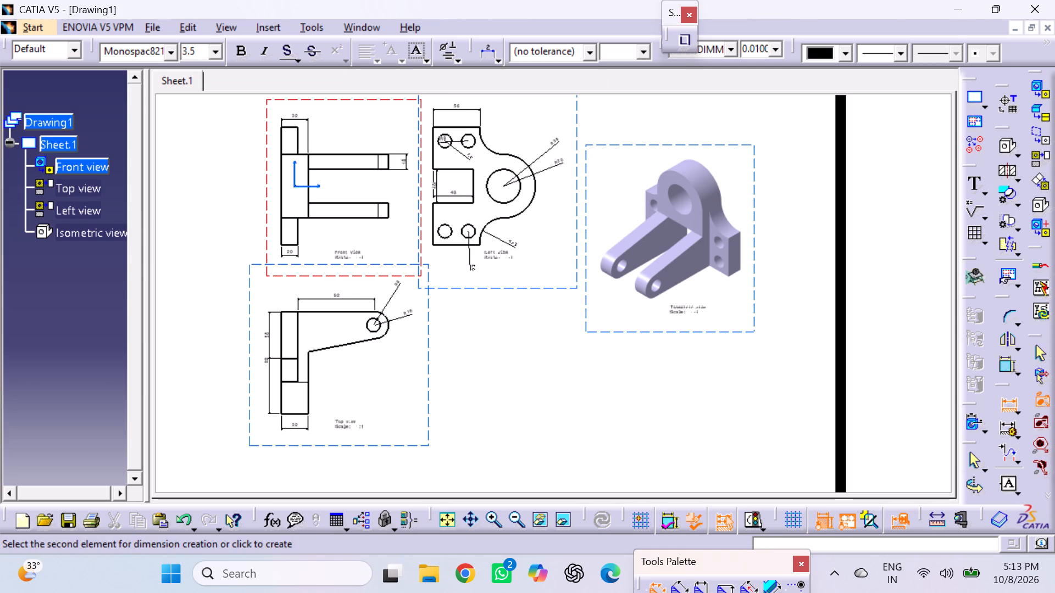
Finish dimensioning, move the top view down clear of the front view's frame, and make it the active view.
{"action": "left_click", "coordinate": [274, 232]}
{"action": "left_click", "coordinate": [1008, 405]}
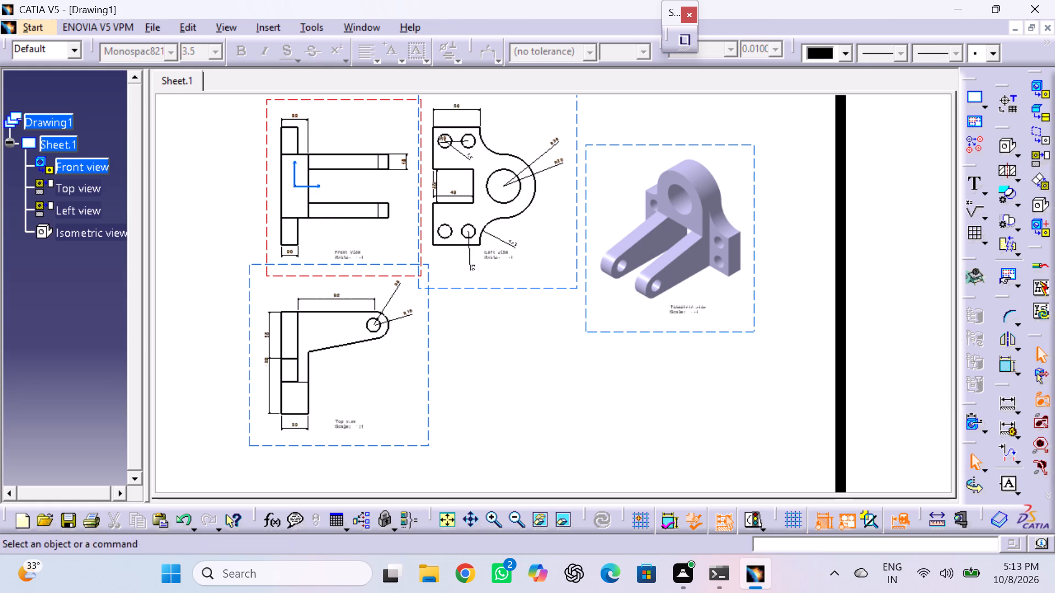
{"action": "left_click_drag", "start_coordinate": [427, 334], "coordinate": [431, 354]}
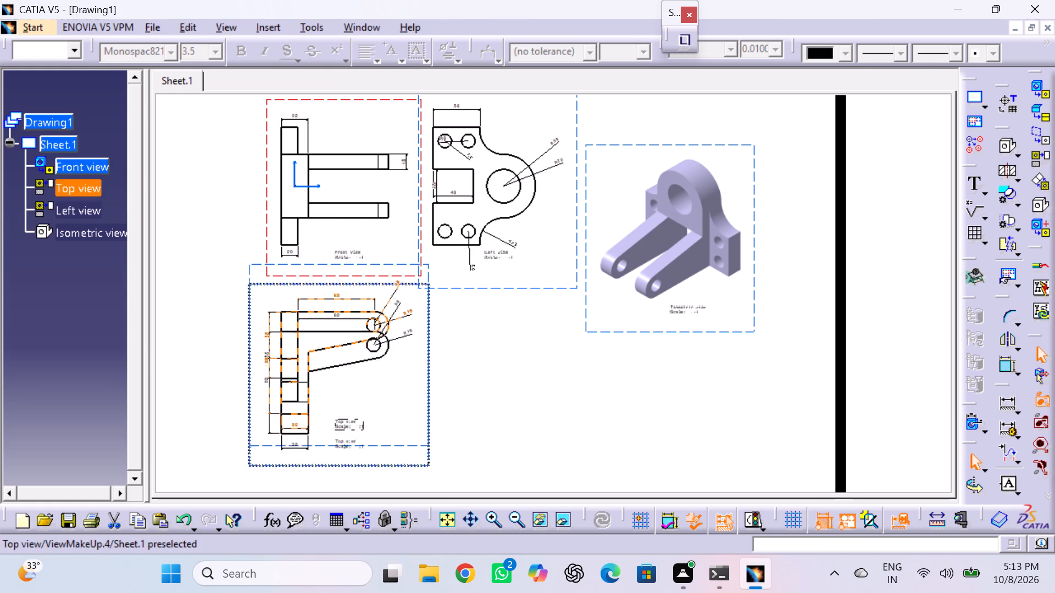
{"action": "left_click_drag", "start_coordinate": [431, 354], "coordinate": [429, 376]}
{"action": "double_click", "coordinate": [429, 376]}
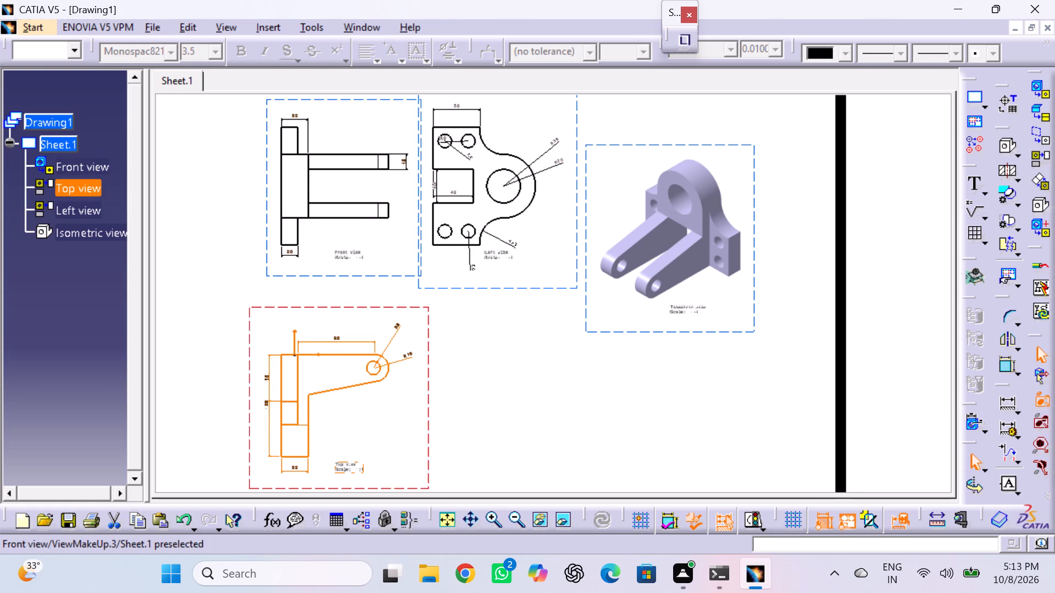
Move the front view with its aligned views toward the sheet's left edge, and space the left view farther from the front view.
{"action": "left_click_drag", "start_coordinate": [267, 221], "coordinate": [212, 200]}
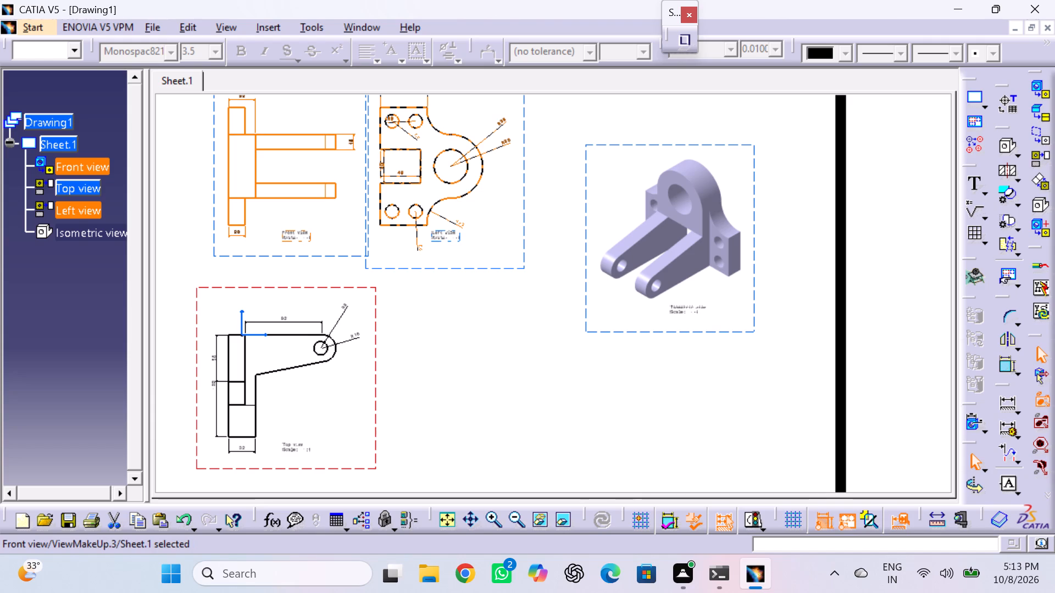
{"action": "left_click_drag", "start_coordinate": [457, 268], "coordinate": [489, 275]}
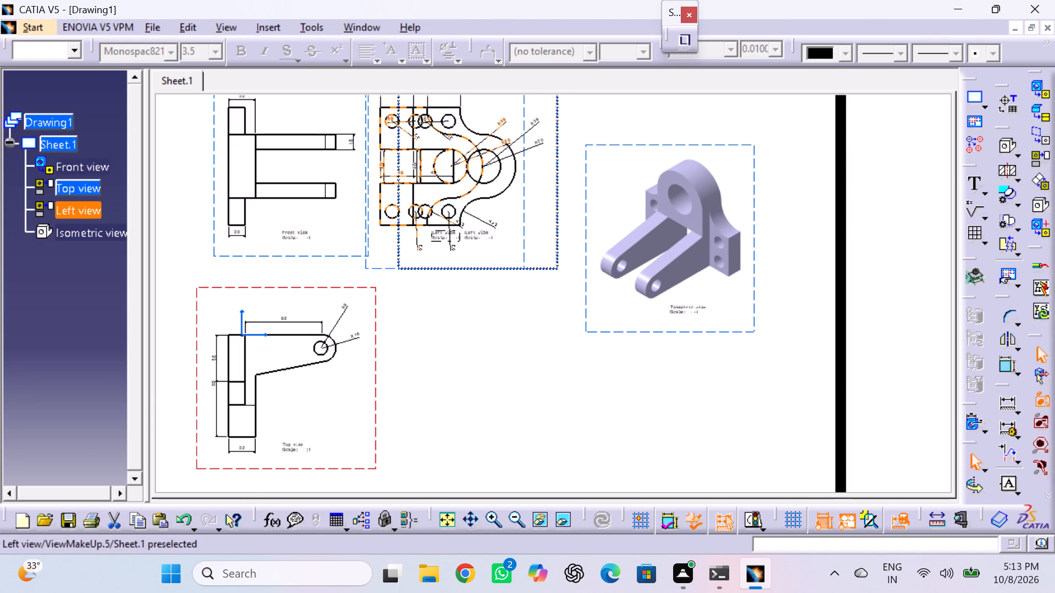
{"action": "scroll", "coordinate": [512, 324], "scroll_direction": "up", "scroll_amount": 2}
{"action": "scroll", "coordinate": [509, 325], "scroll_direction": "down", "scroll_amount": 2}
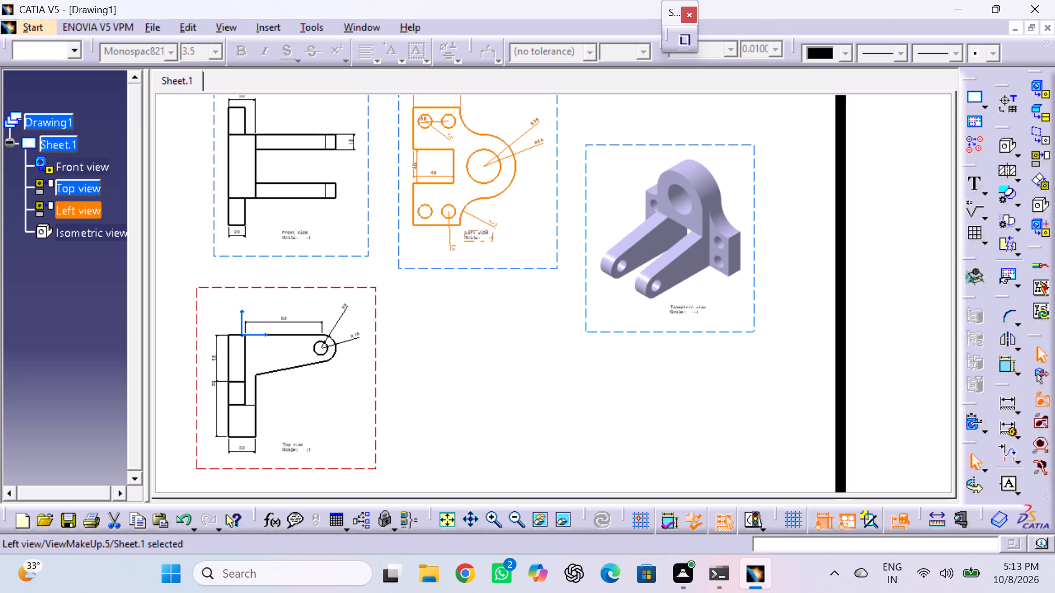
{"action": "left_click_drag", "start_coordinate": [487, 268], "coordinate": [481, 327]}
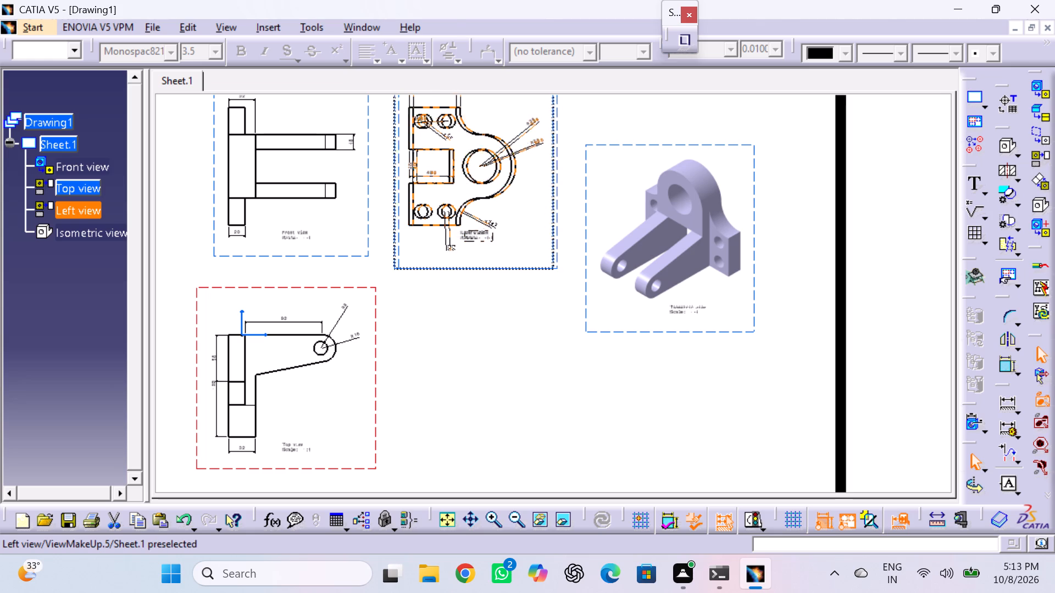
{"action": "left_click_drag", "start_coordinate": [481, 327], "coordinate": [489, 311]}
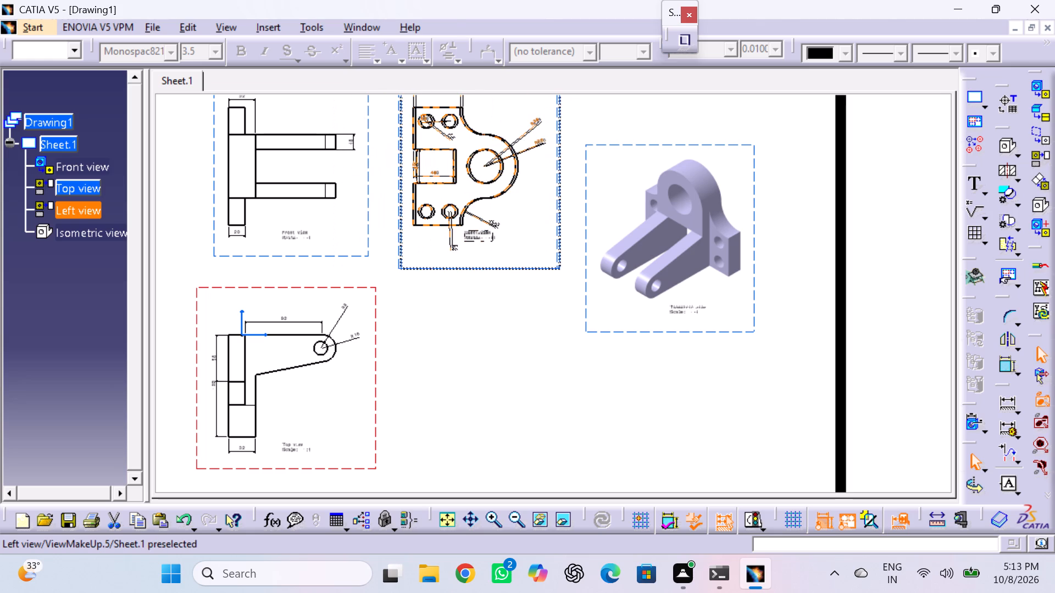
{"action": "left_click_drag", "start_coordinate": [489, 311], "coordinate": [487, 311]}
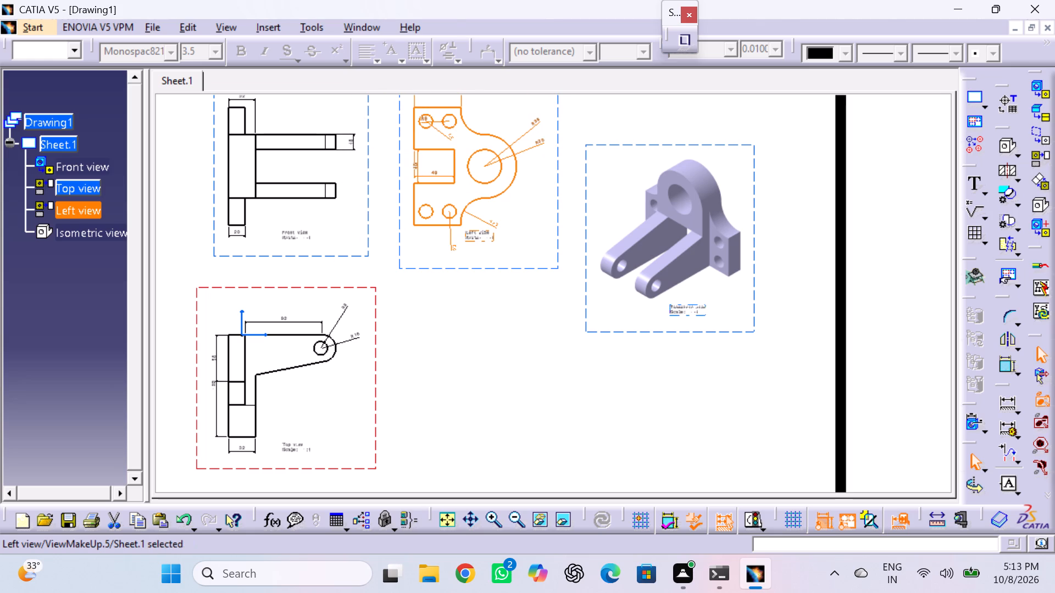
Move the isometric view straight down, below the level of the left view.
{"action": "left_click_drag", "start_coordinate": [623, 331], "coordinate": [621, 414]}
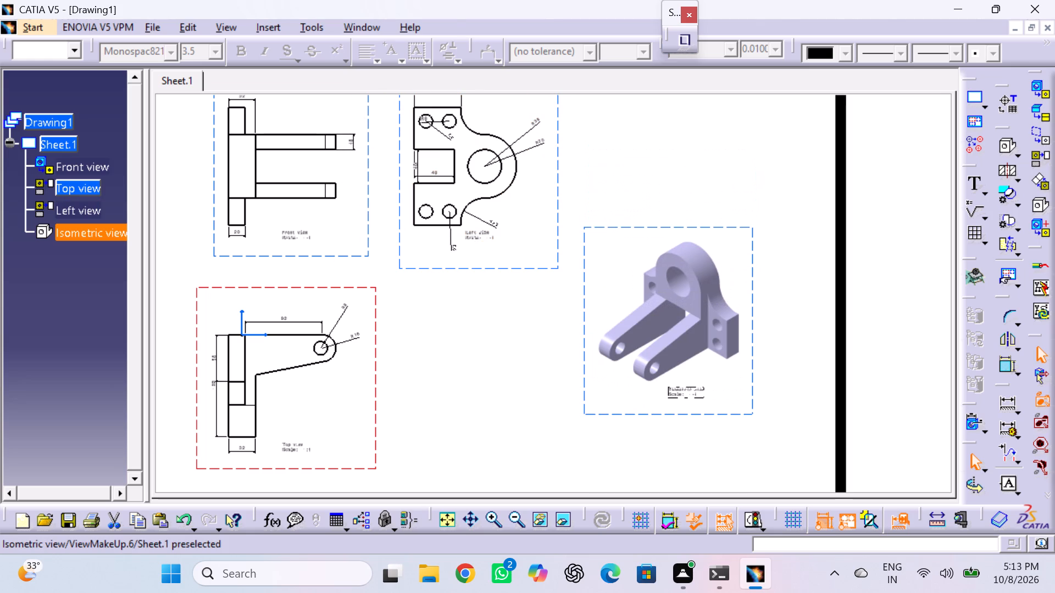
{"action": "left_click", "coordinate": [470, 359]}
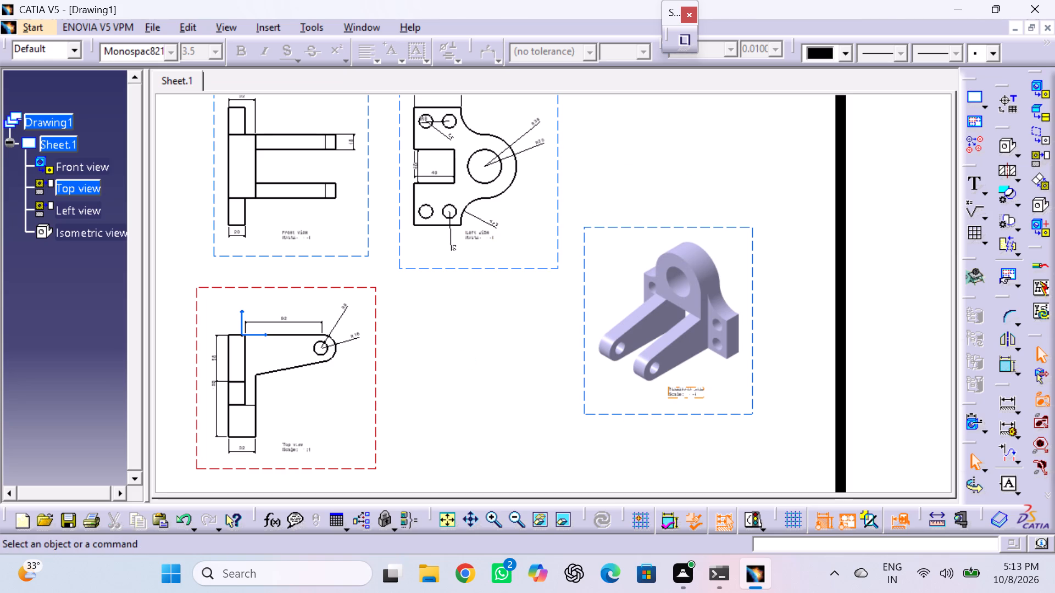
Raise the top view slightly toward the front view, and shift the front view with its aligned views farther left and slightly up.
{"action": "left_click_drag", "start_coordinate": [376, 363], "coordinate": [444, 371]}
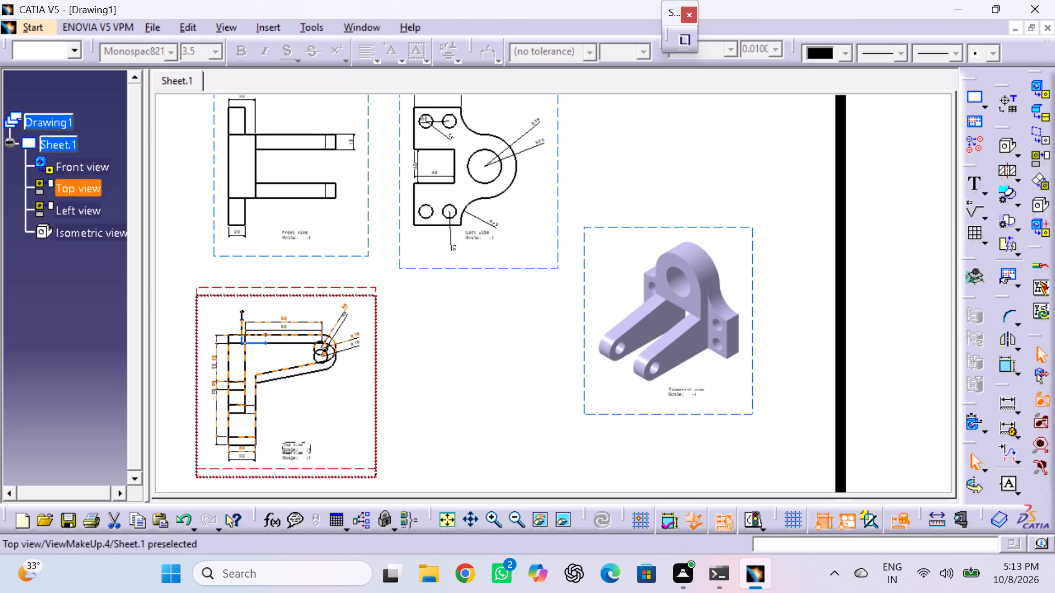
{"action": "left_click_drag", "start_coordinate": [444, 371], "coordinate": [425, 354]}
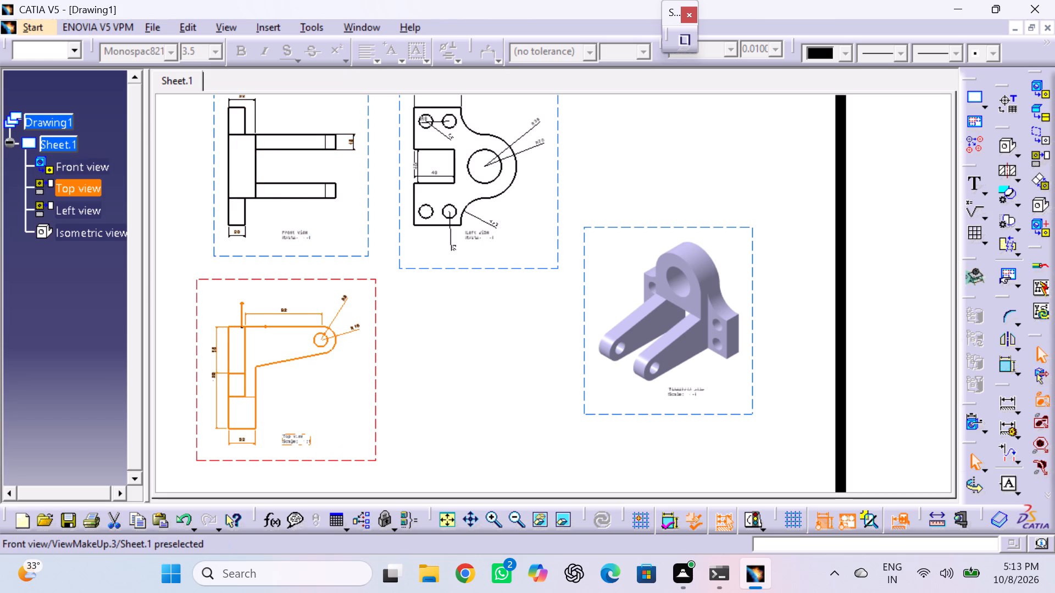
{"action": "left_click_drag", "start_coordinate": [212, 200], "coordinate": [195, 194]}
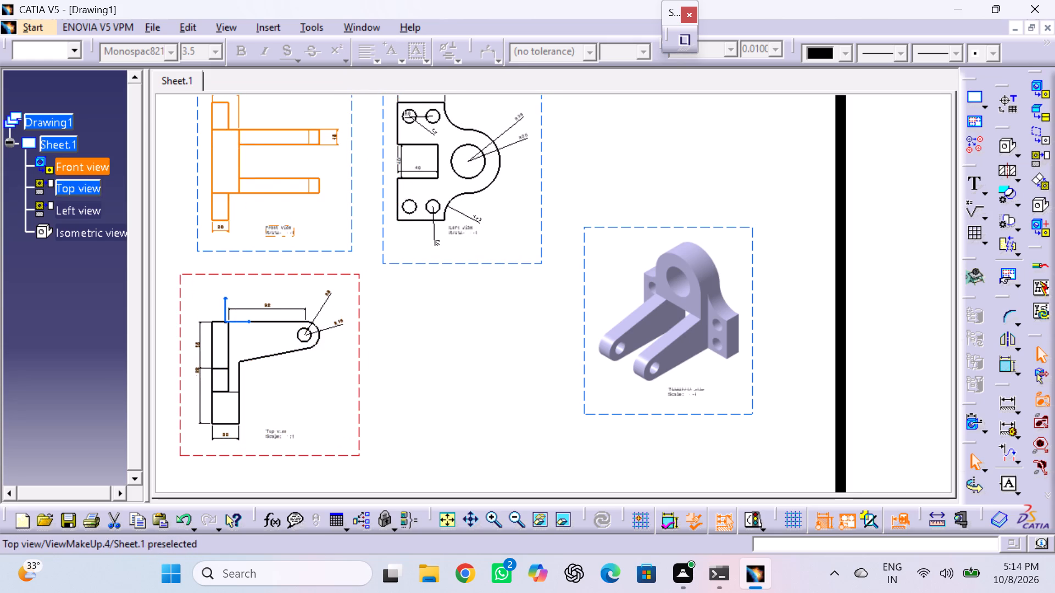
{"action": "scroll", "coordinate": [427, 309], "scroll_direction": "up", "scroll_amount": 3}
{"action": "scroll", "coordinate": [426, 306], "scroll_direction": "down", "scroll_amount": 2}
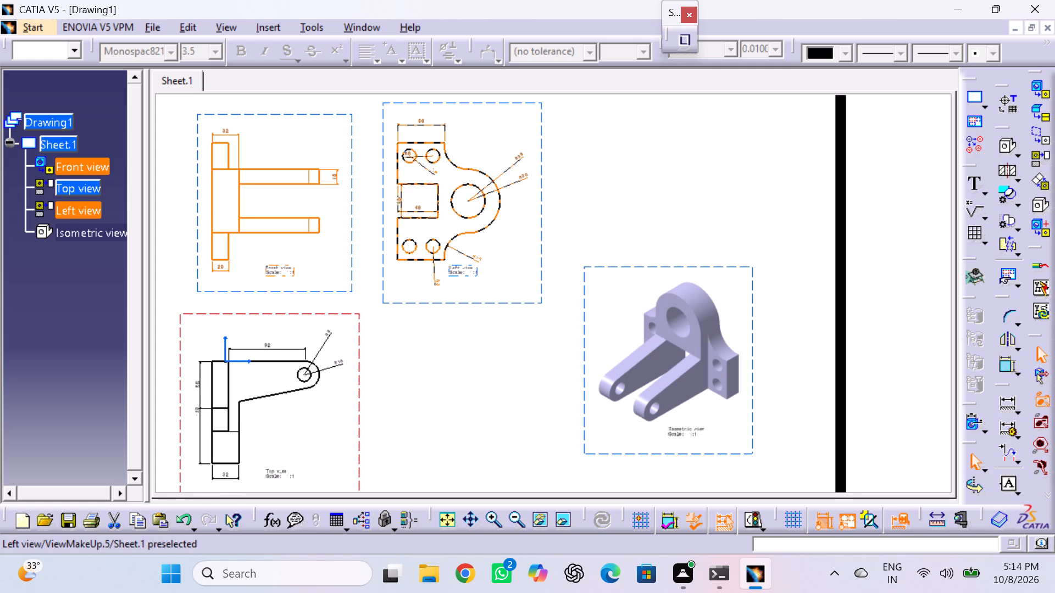
Save the drawing as a pdf named Drawing2 in the catia parts folder.
{"action": "key", "text": "ctrl+s"}
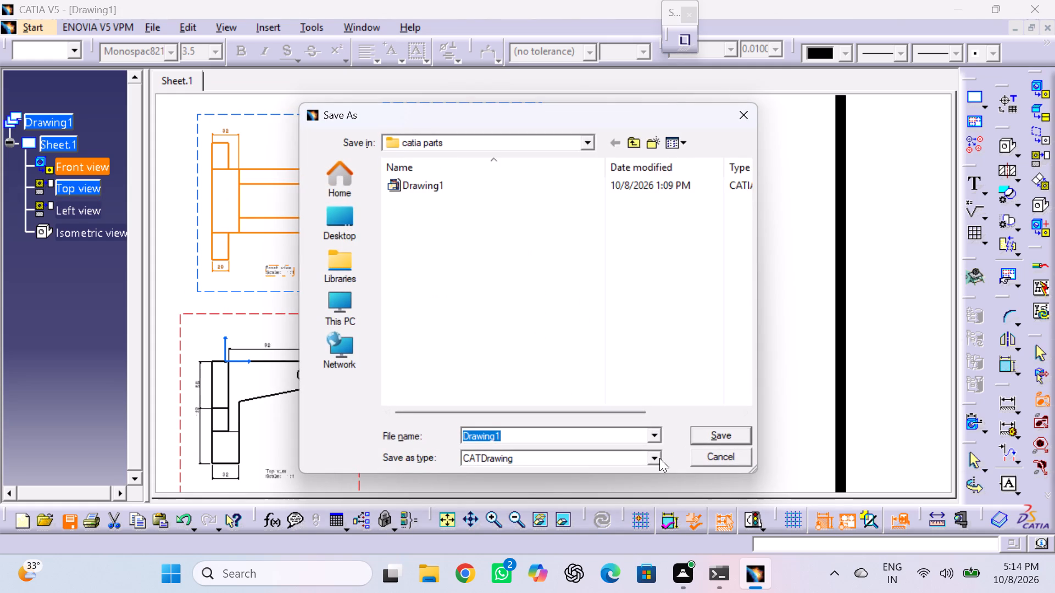
{"action": "left_click", "coordinate": [656, 458]}
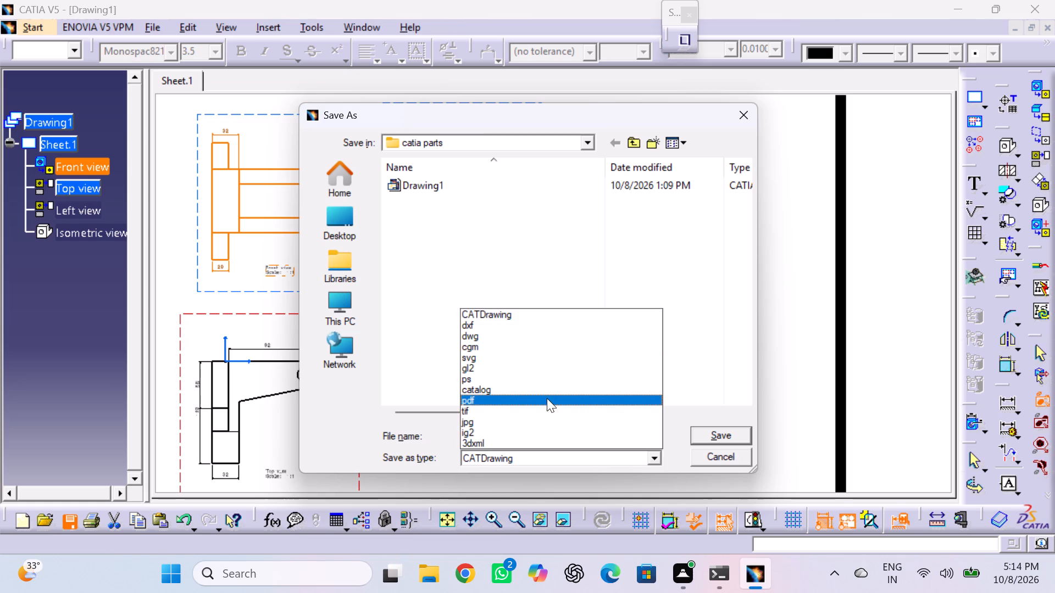
{"action": "left_click", "coordinate": [531, 400]}
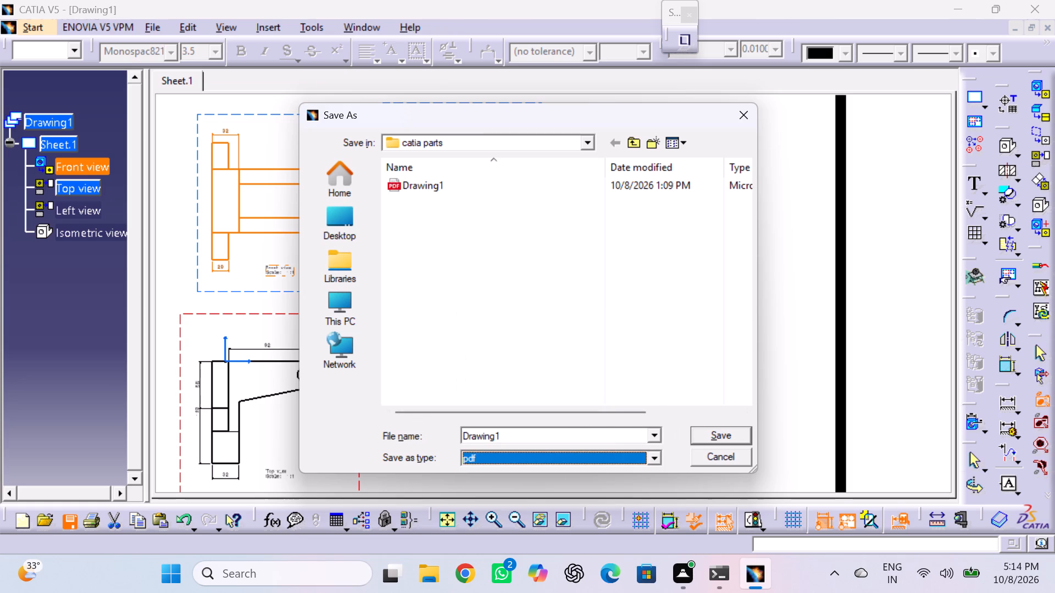
{"action": "left_click", "coordinate": [607, 435]}
{"action": "left_click", "coordinate": [607, 435]}
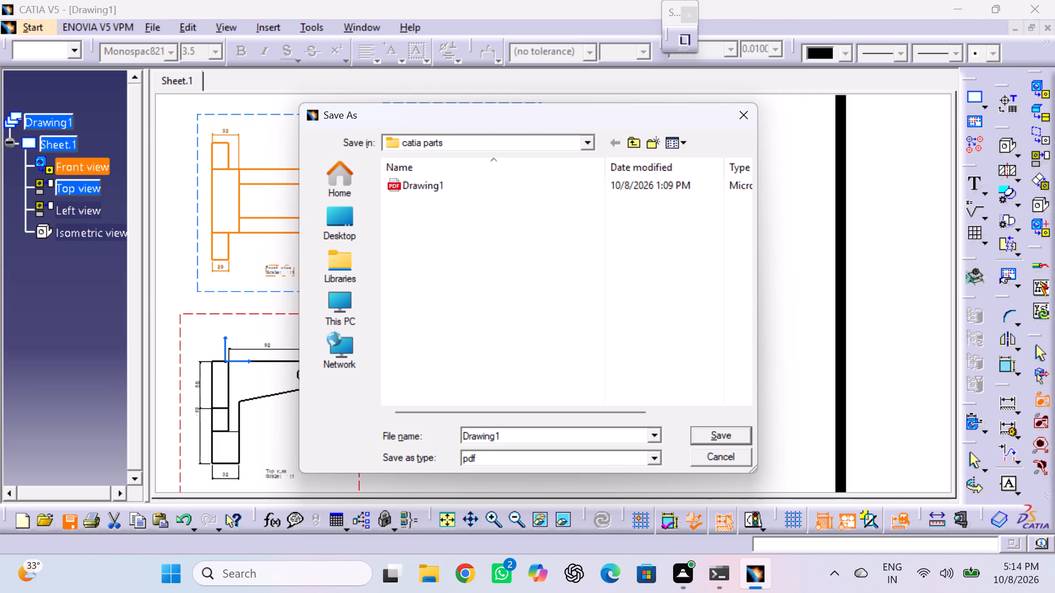
{"action": "key", "text": "BackSpace"}
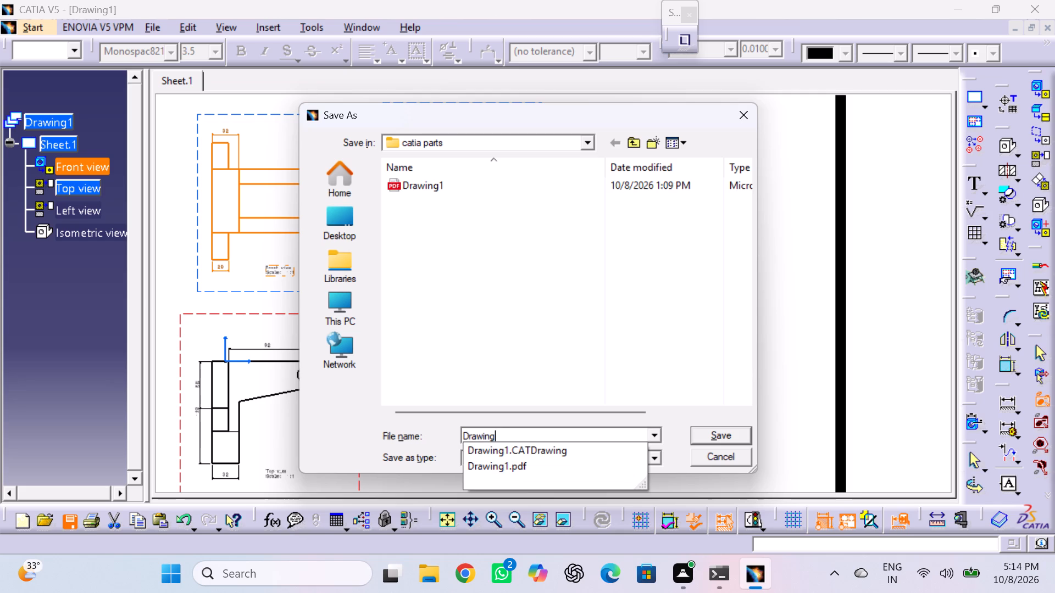
{"action": "key", "text": "2"}
{"action": "double_click", "coordinate": [715, 437]}
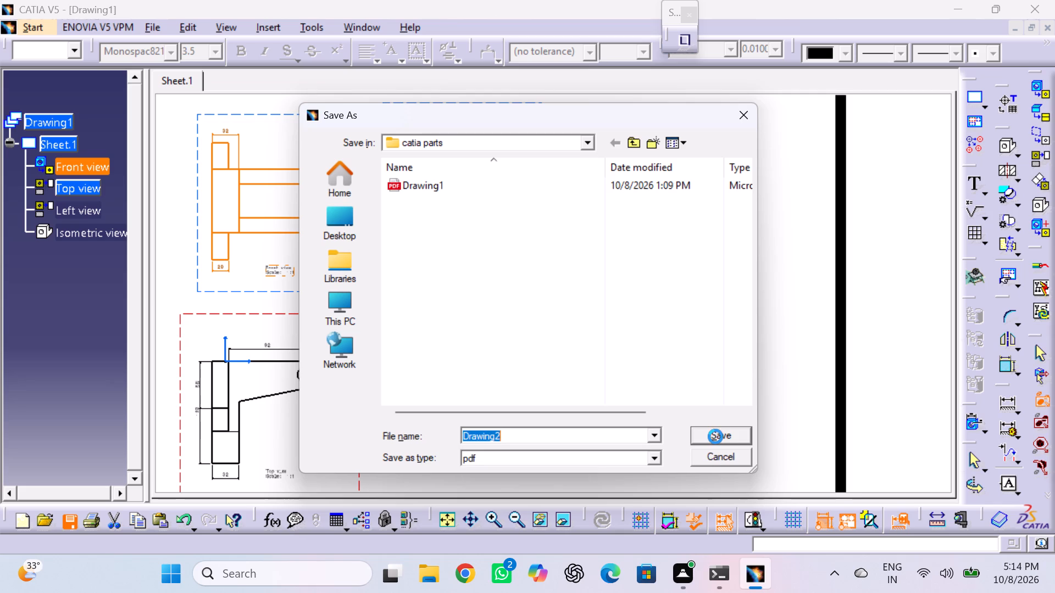